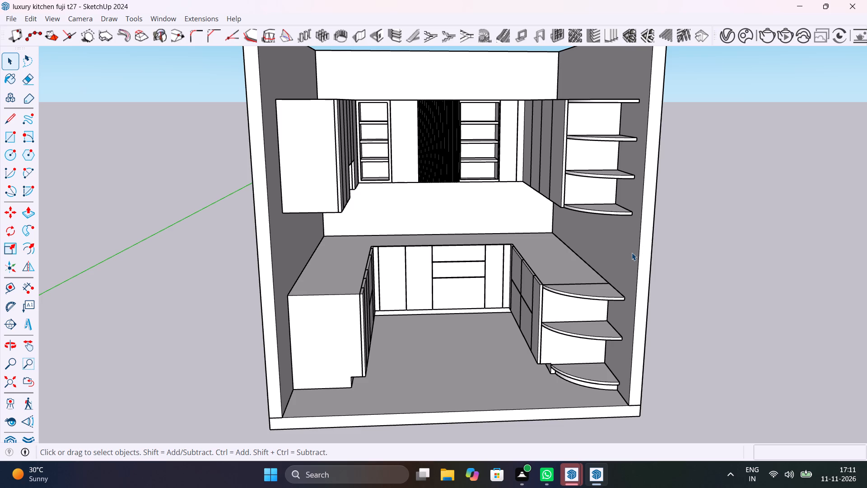
# Examine the kitchen's base cabinets, wall cabinets and curved end shelves from several angles.
pyautogui.scroll(-1, 632, 253)
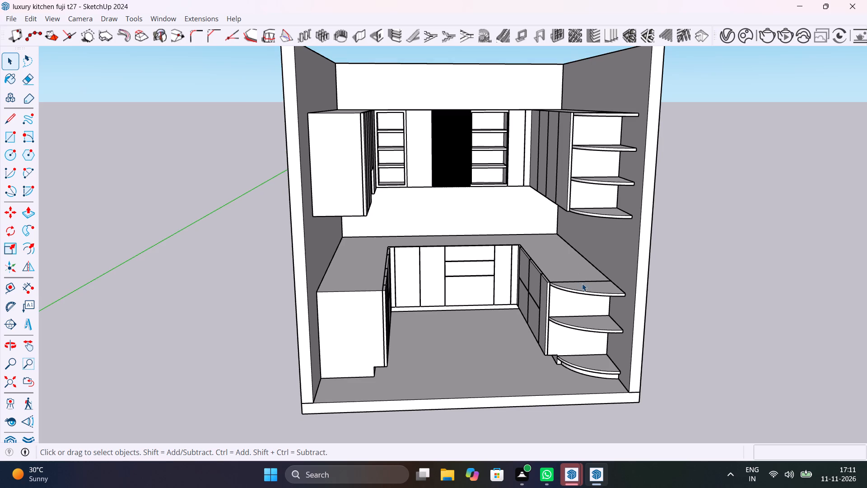
pyautogui.scroll(-2, 568, 288)
pyautogui.moveTo(568, 289); pyautogui.dragTo(520, 357, button='middle')
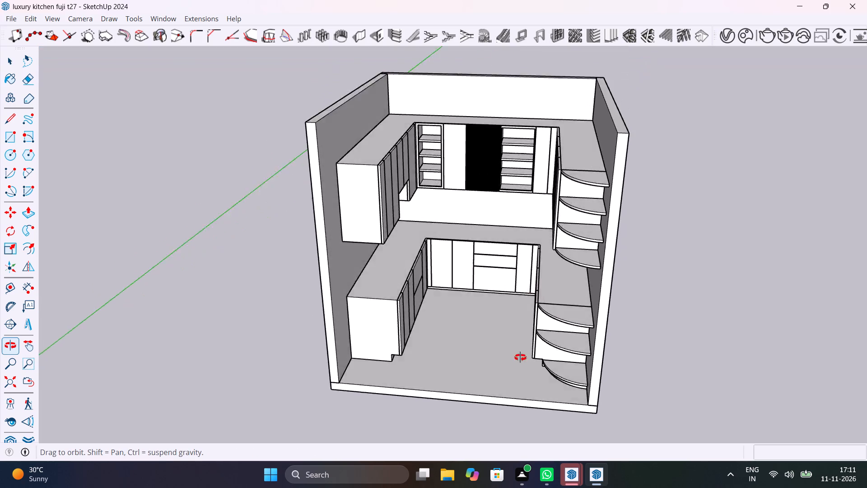
pyautogui.moveTo(520, 357); pyautogui.dragTo(552, 382, button='middle')
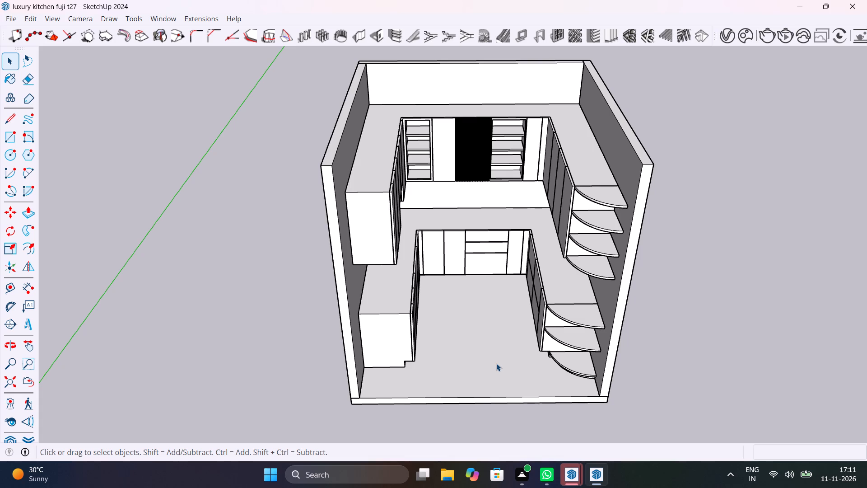
pyautogui.scroll(-1, 514, 309)
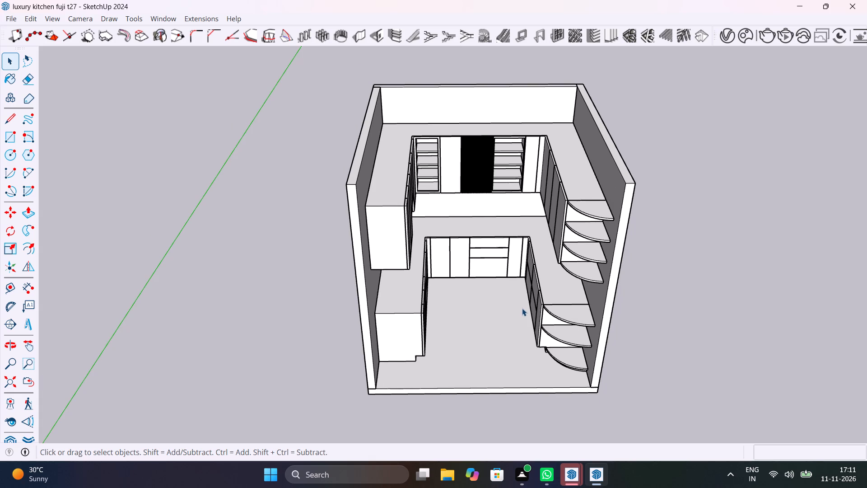
pyautogui.scroll(1, 522, 308)
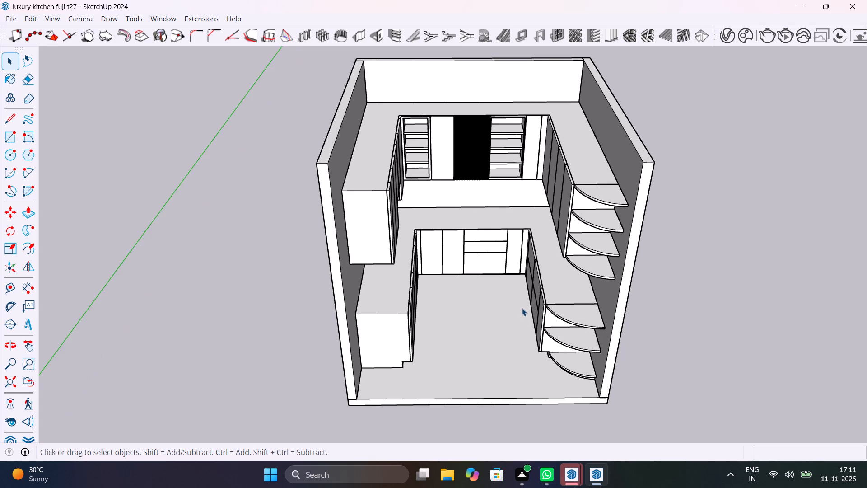
pyautogui.scroll(1, 522, 308)
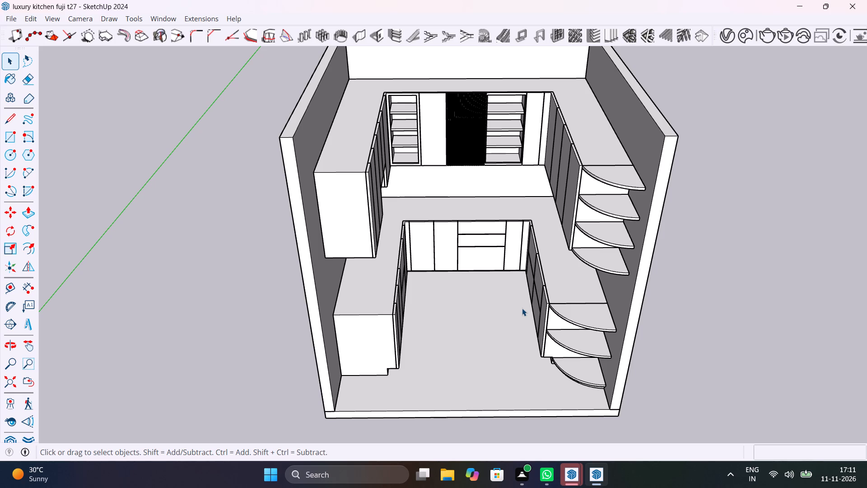
pyautogui.scroll(-1, 522, 308)
pyautogui.scroll(2, 522, 308)
pyautogui.moveTo(523, 312); pyautogui.dragTo(508, 297, button='middle')
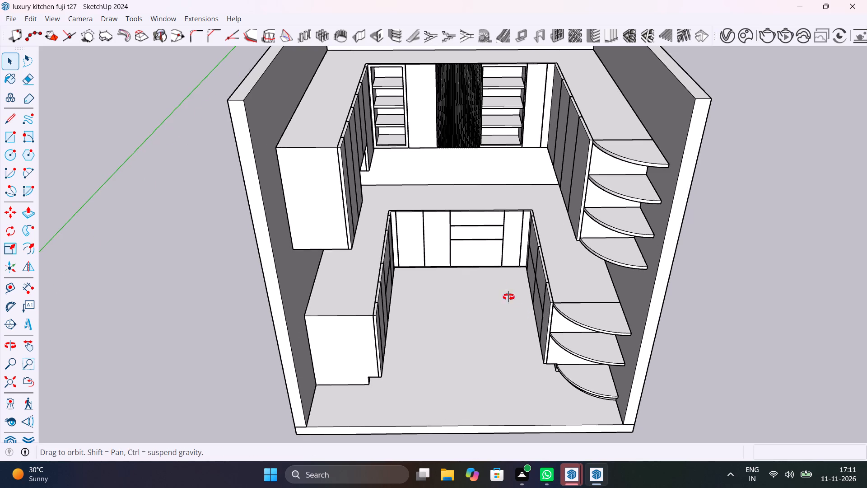
pyautogui.moveTo(508, 297); pyautogui.dragTo(411, 220, button='middle')
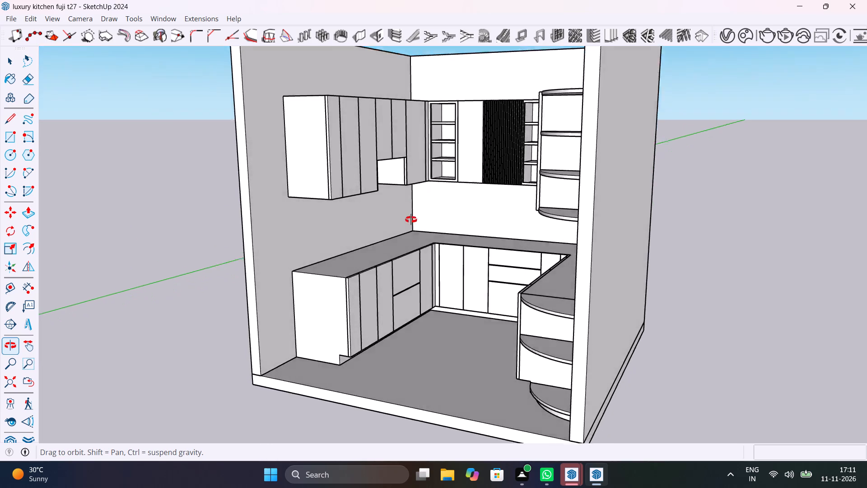
pyautogui.moveTo(411, 220); pyautogui.dragTo(508, 325, button='middle')
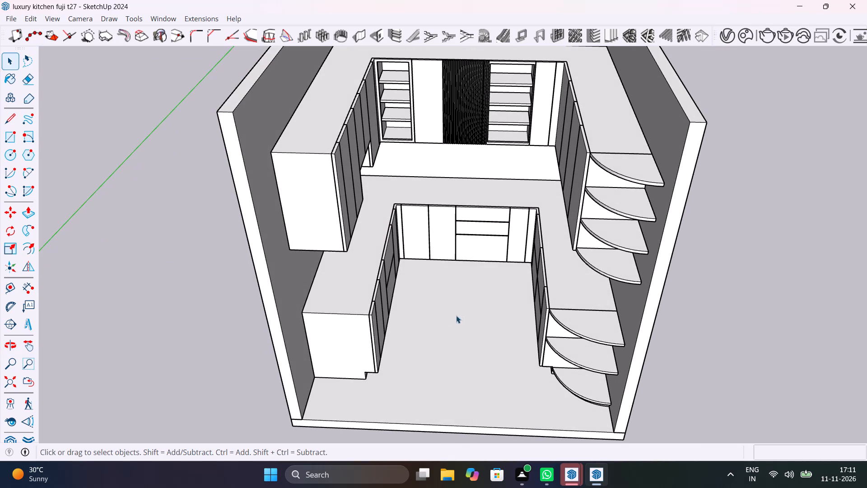
# Copy the U-shaped top face with its edges from inside the base cabinet group and paste it in place outside the group.
pyautogui.scroll(3, 415, 294)
pyautogui.moveTo(446, 308); pyautogui.dragTo(464, 235, button='middle')
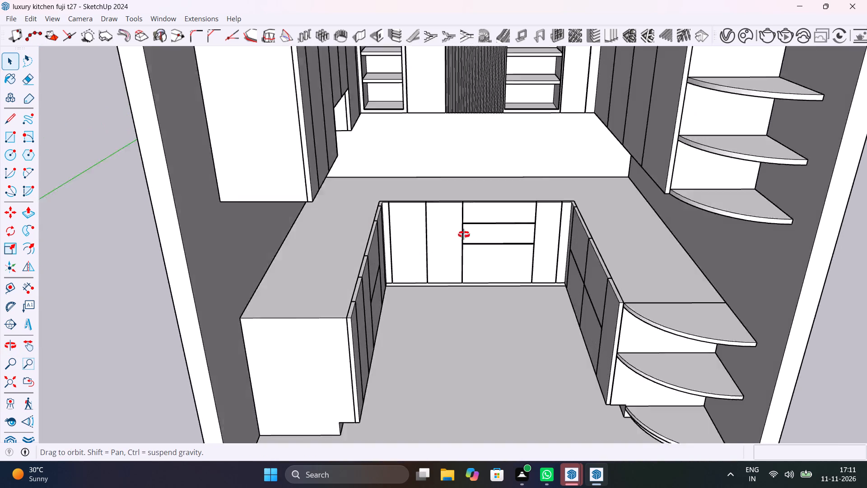
pyautogui.moveTo(464, 235); pyautogui.dragTo(455, 242, button='middle')
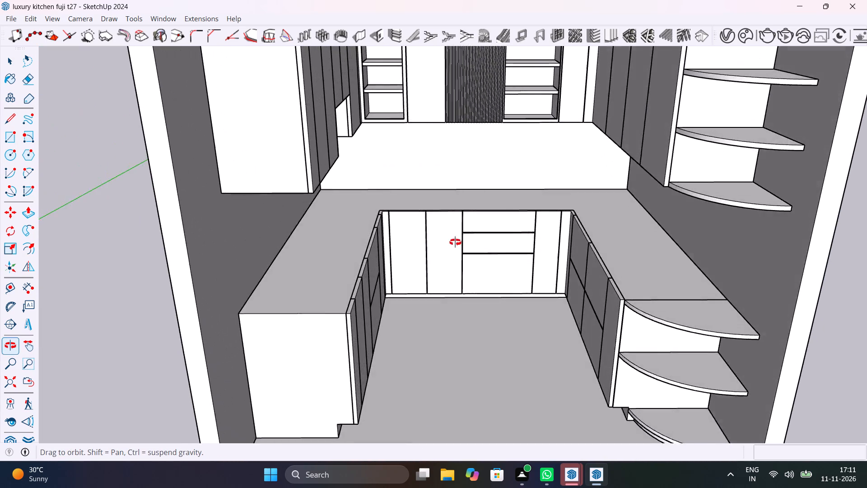
pyautogui.moveTo(455, 242); pyautogui.dragTo(361, 312, button='middle')
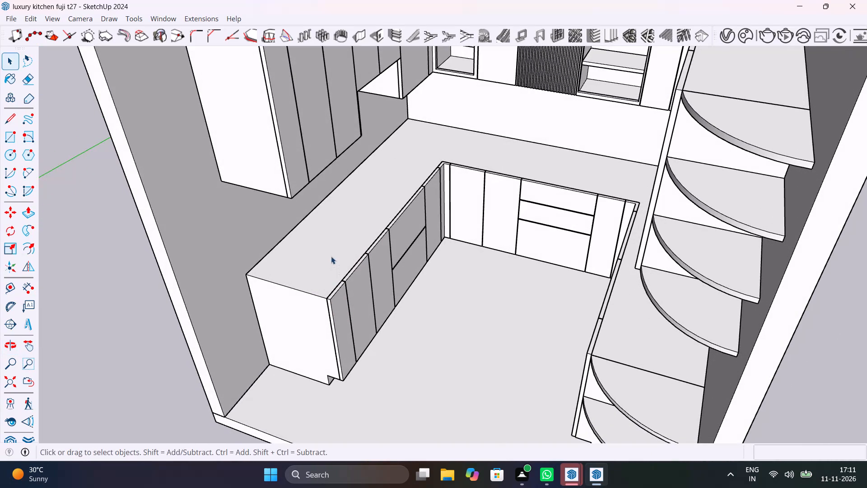
pyautogui.click(332, 256)
pyautogui.doubleClick(332, 256)
pyautogui.click(333, 257)
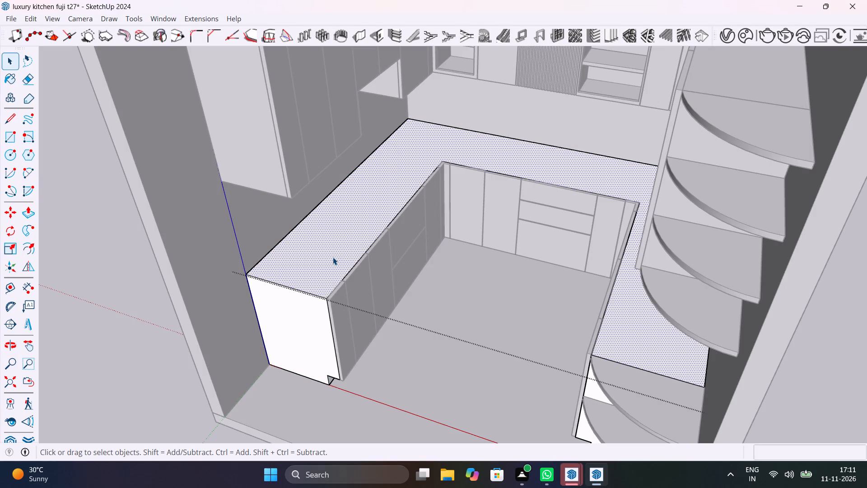
pyautogui.doubleClick(333, 257)
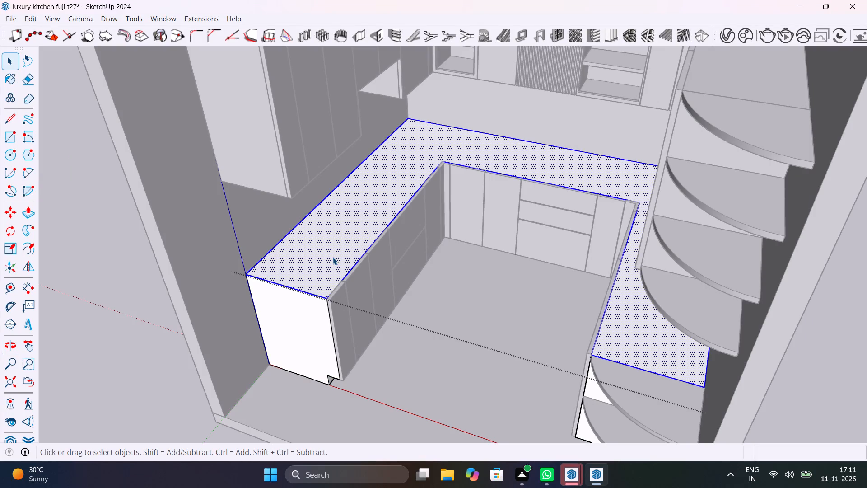
pyautogui.hotkey('ctrl', 'c')
pyautogui.scroll(-5, 331, 257)
pyautogui.click(213, 260)
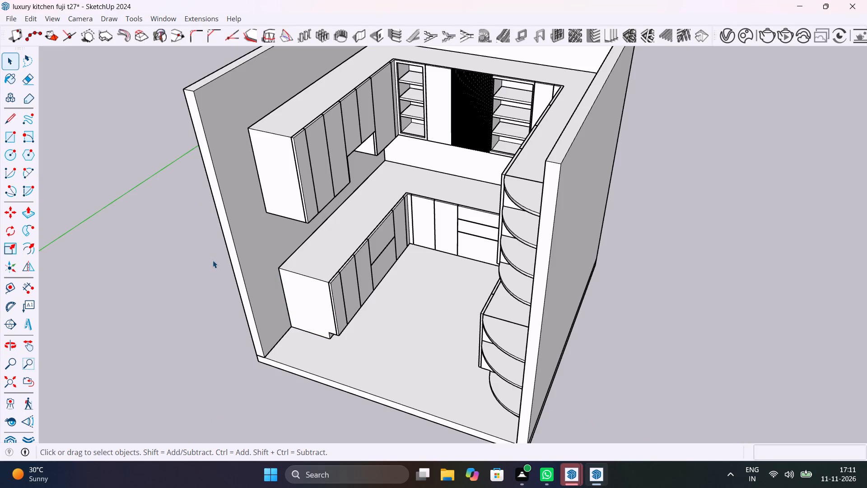
pyautogui.click(30, 19)
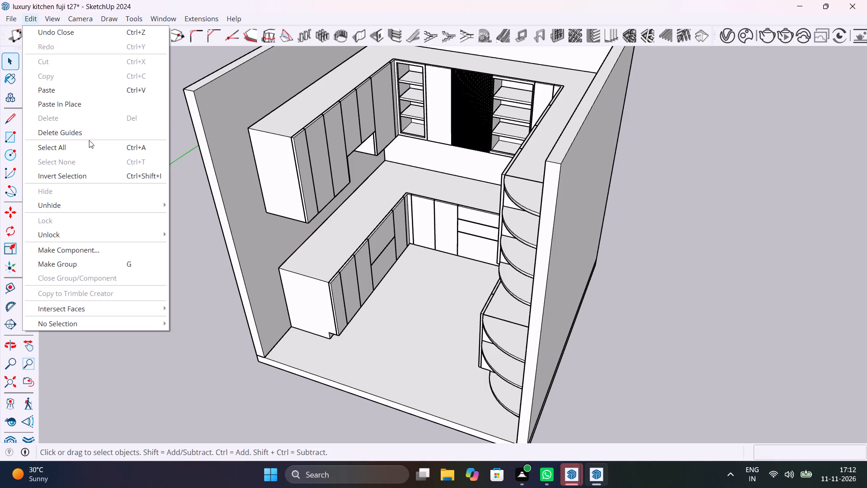
pyautogui.click(98, 108)
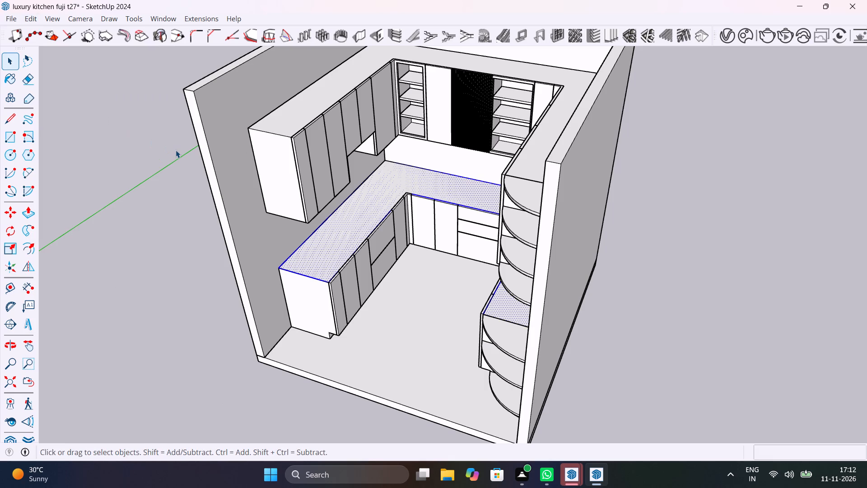
# Save the model.
pyautogui.hotkey('ctrl', 's')
# Push/Pull the pasted base cabinet top face upward 20 mm to form the countertop slab.
pyautogui.scroll(9, 343, 235)
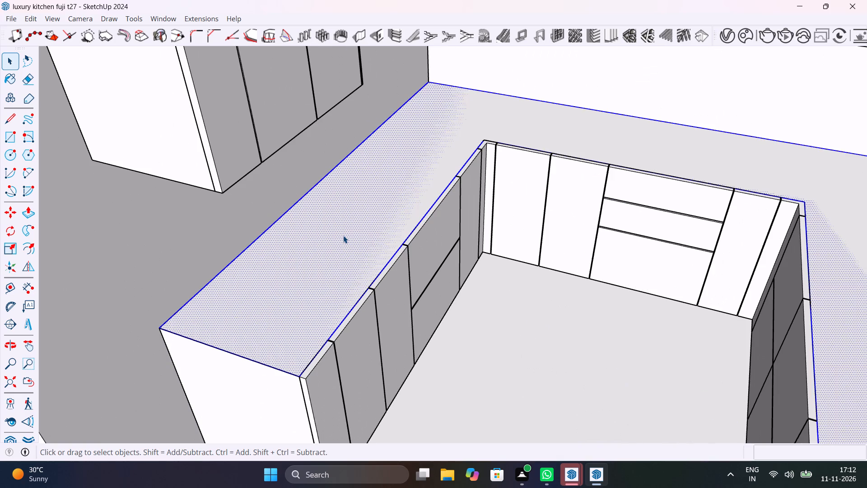
pyautogui.press('p')
pyautogui.click(343, 235)
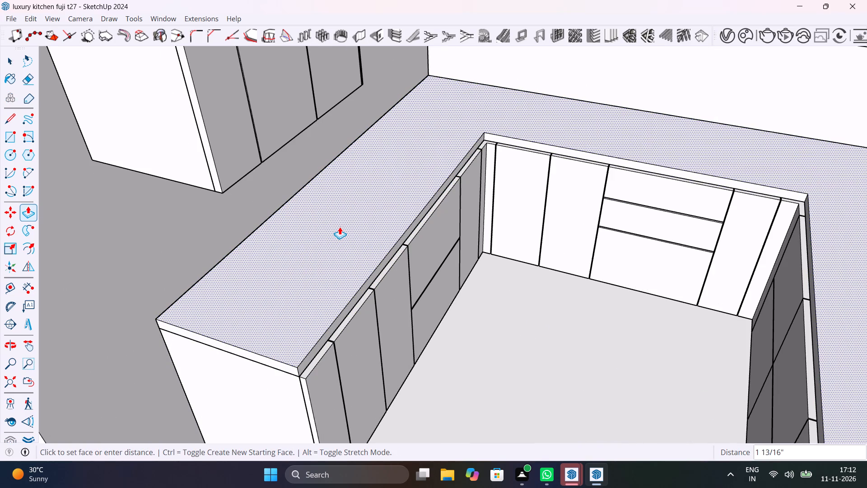
pyautogui.write('20mm')
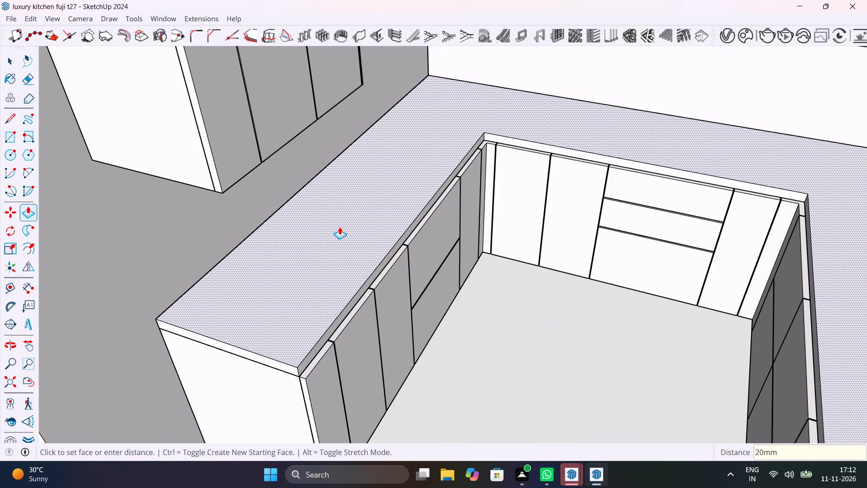
pyautogui.press('Return')
# Make the whole 20 mm countertop slab a group and clear the selection.
pyautogui.press('space')
pyautogui.tripleClick(340, 227)
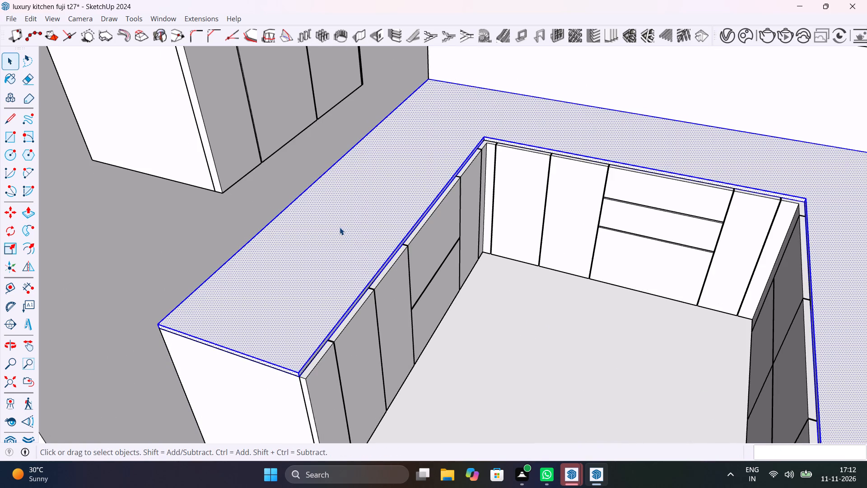
pyautogui.rightClick(340, 226)
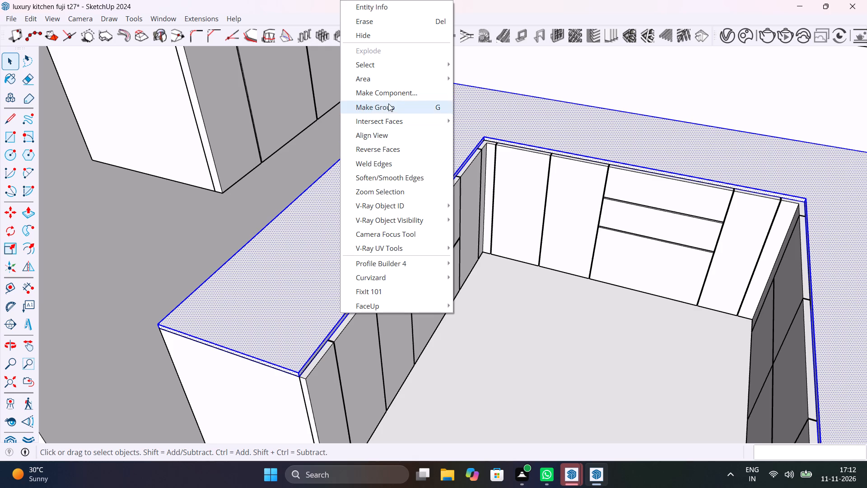
pyautogui.click(388, 103)
pyautogui.scroll(-13, 231, 225)
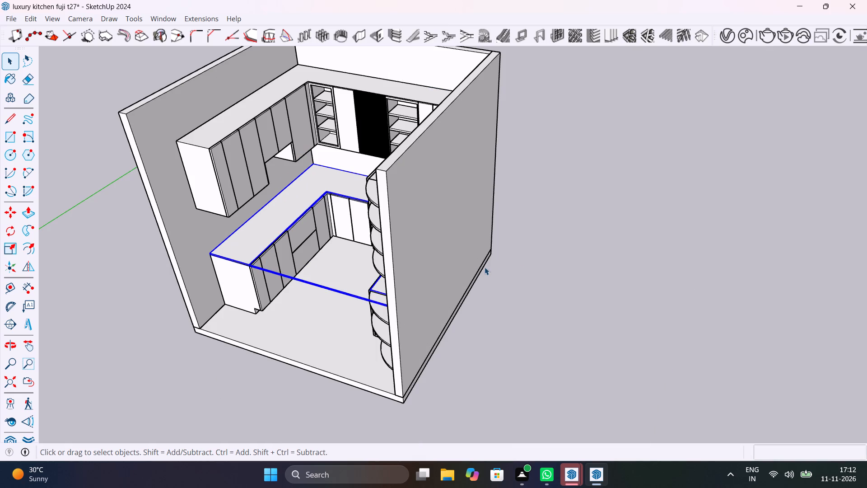
pyautogui.click(564, 260)
# Move the lowest curved open-end shelf up 1 3/8" so its underside corner meets the top corner of the base cabinet's plinth.
pyautogui.moveTo(448, 308); pyautogui.dragTo(590, 212, button='middle')
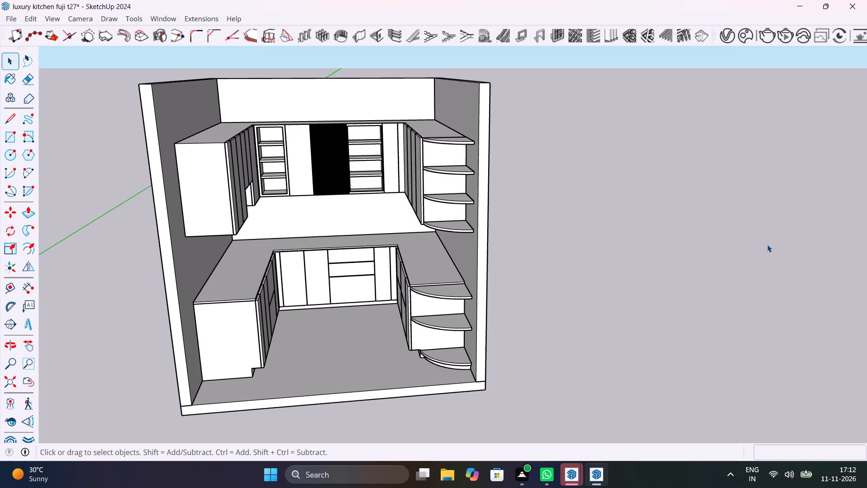
pyautogui.moveTo(541, 215); pyautogui.dragTo(546, 192, button='middle')
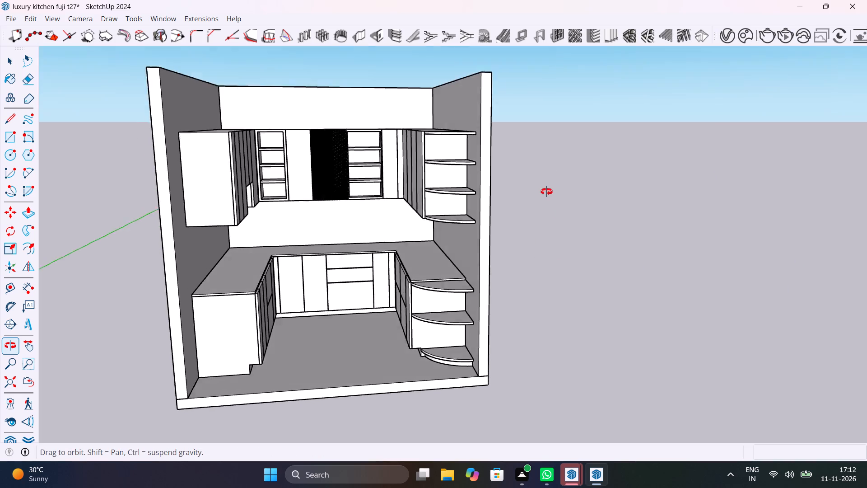
pyautogui.moveTo(546, 192); pyautogui.dragTo(668, 217, button='middle')
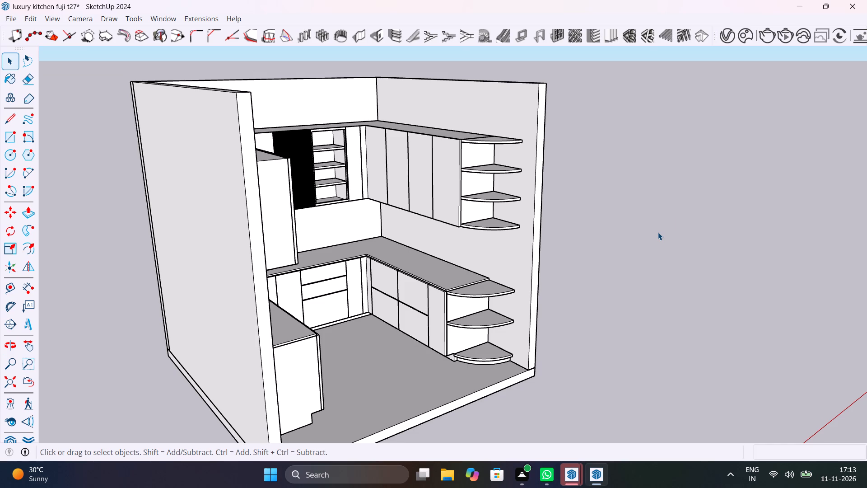
pyautogui.scroll(4, 461, 361)
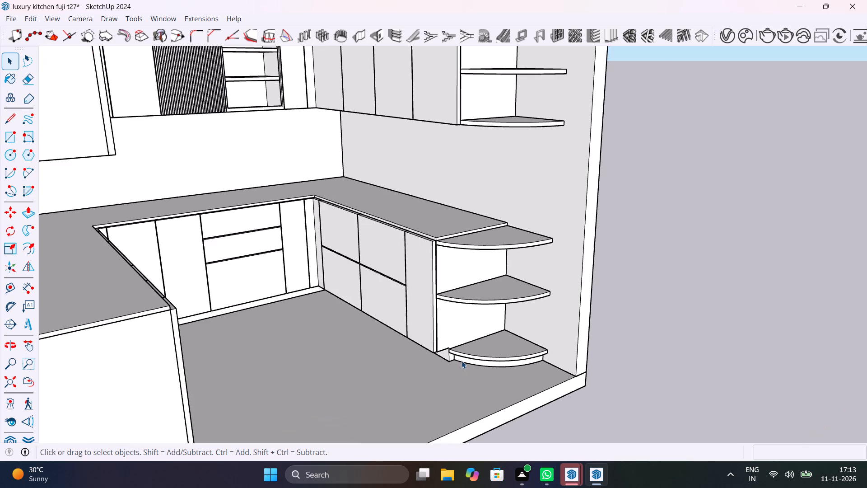
pyautogui.scroll(5, 461, 361)
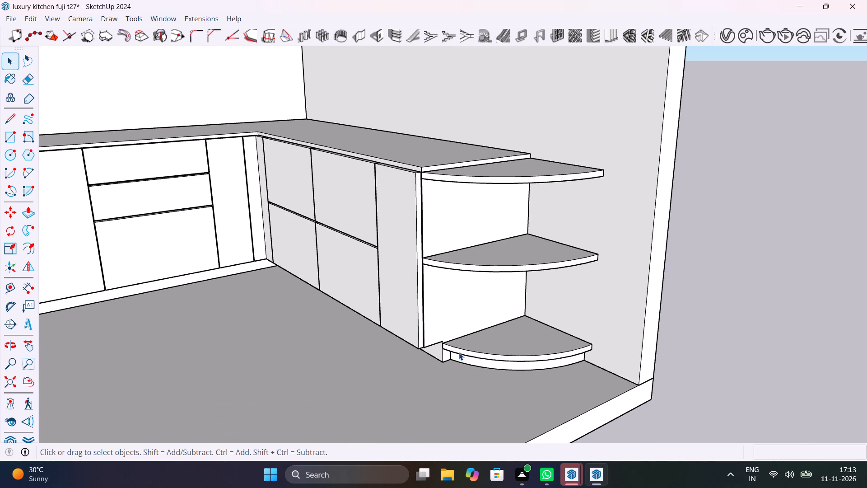
pyautogui.scroll(10, 452, 346)
pyautogui.moveTo(464, 364); pyautogui.dragTo(490, 255, button='middle')
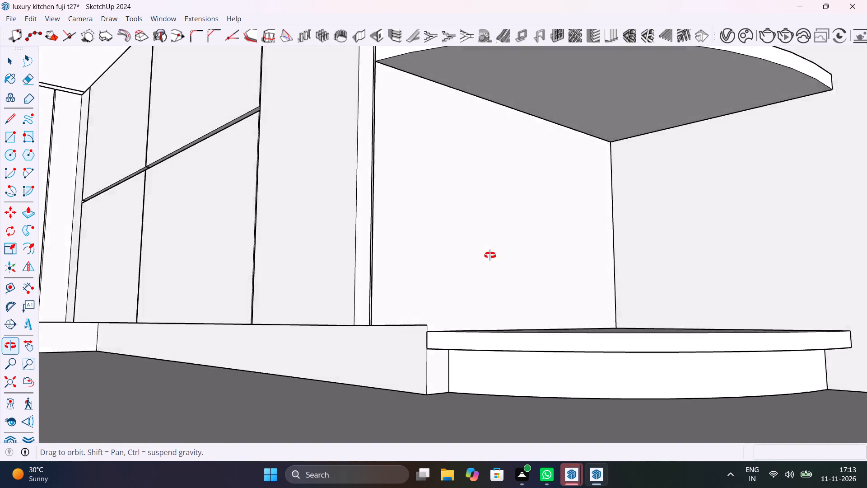
pyautogui.moveTo(490, 255); pyautogui.dragTo(502, 352, button='middle')
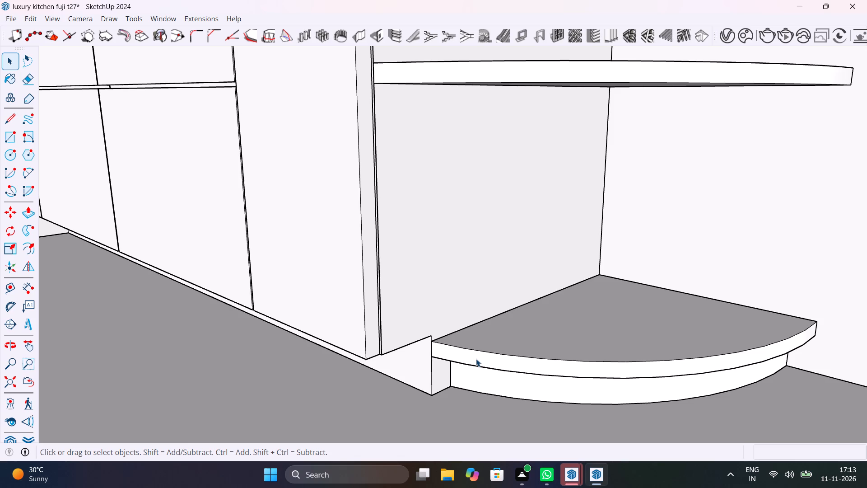
pyautogui.click(474, 358)
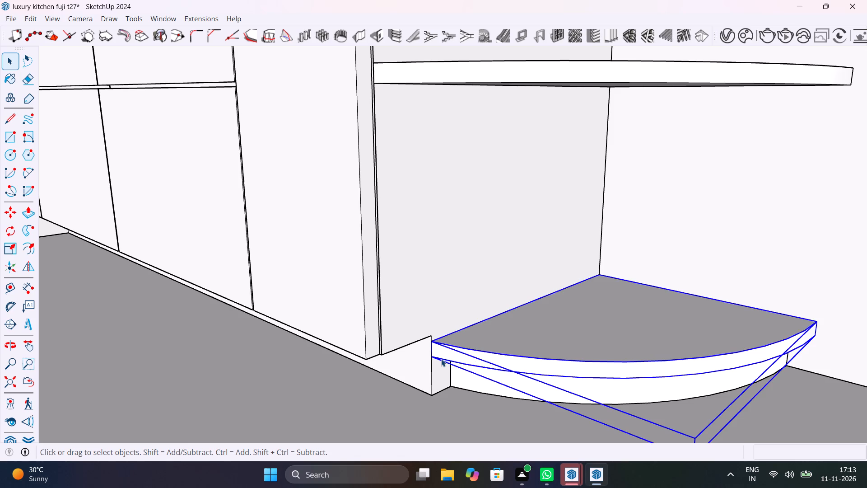
pyautogui.press('m')
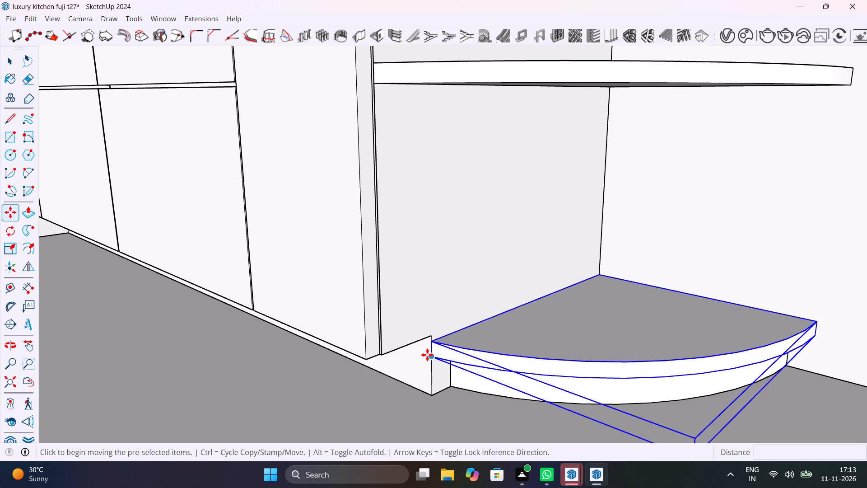
pyautogui.click(433, 357)
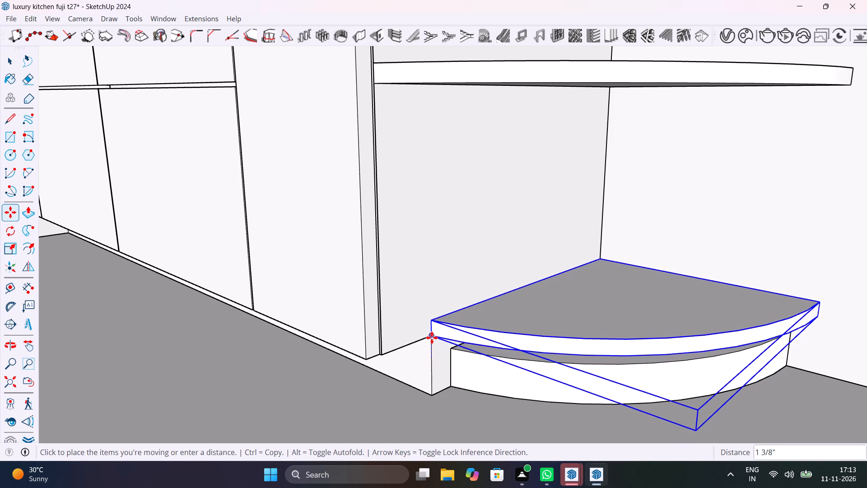
pyautogui.click(431, 337)
# Inside the curved plinth group, Push/Pull the top face up 1 3/8" to the bottom shelf's underside, and close the group.
pyautogui.moveTo(448, 360); pyautogui.dragTo(443, 311, button='middle')
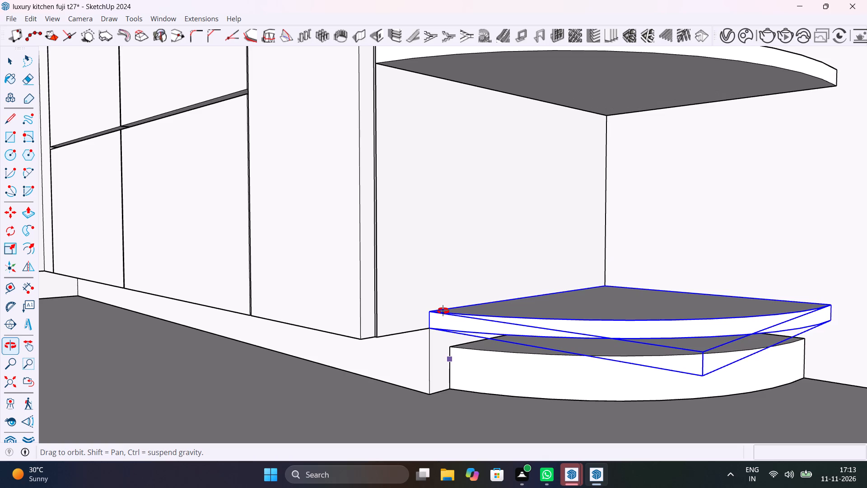
pyautogui.moveTo(443, 311); pyautogui.dragTo(462, 323, button='middle')
pyautogui.scroll(5, 480, 360)
pyautogui.moveTo(487, 368); pyautogui.dragTo(493, 345, button='middle')
pyautogui.scroll(1, 493, 345)
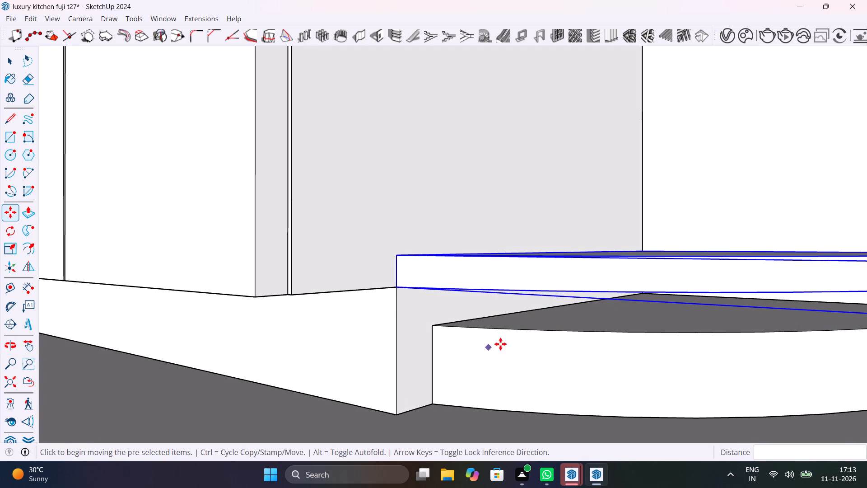
pyautogui.press('space')
pyautogui.press('space')
pyautogui.click(559, 324)
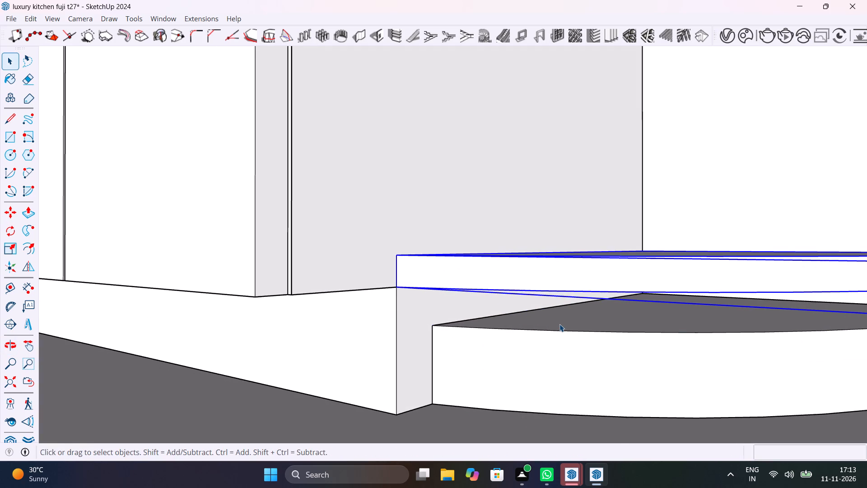
pyautogui.doubleClick(559, 324)
pyautogui.click(559, 324)
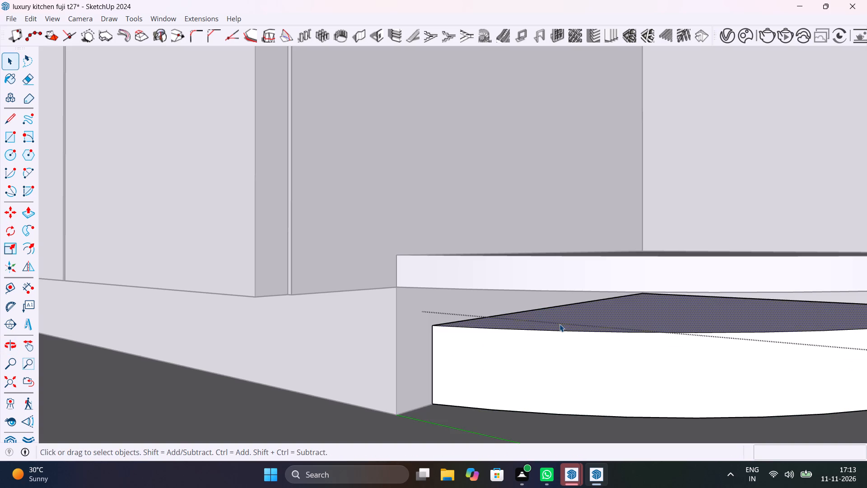
pyautogui.moveTo(559, 324); pyautogui.dragTo(596, 309, button='middle')
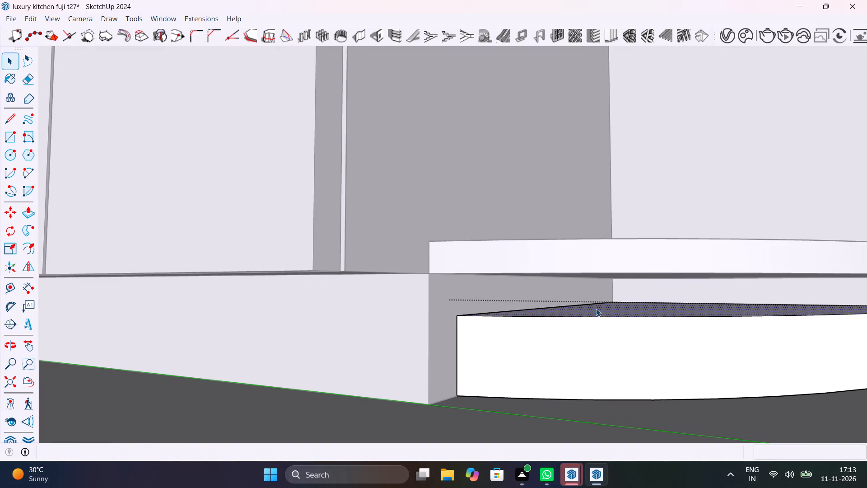
pyautogui.scroll(7, 596, 309)
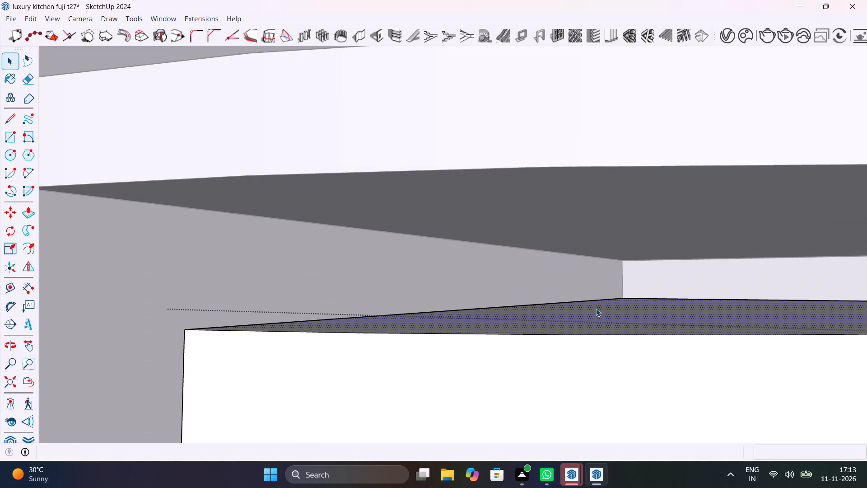
pyautogui.press('p')
pyautogui.click(592, 316)
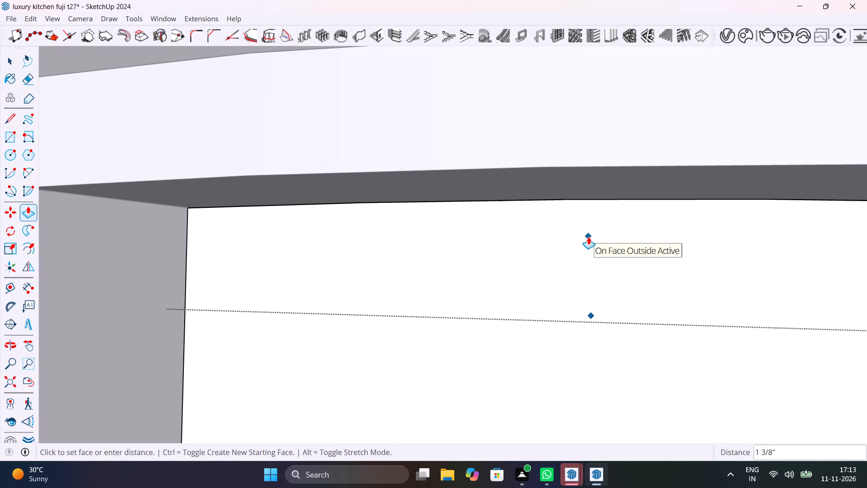
pyautogui.click(588, 237)
pyautogui.scroll(-5, 584, 240)
pyautogui.moveTo(584, 244); pyautogui.dragTo(547, 316, button='middle')
pyautogui.scroll(-5, 540, 299)
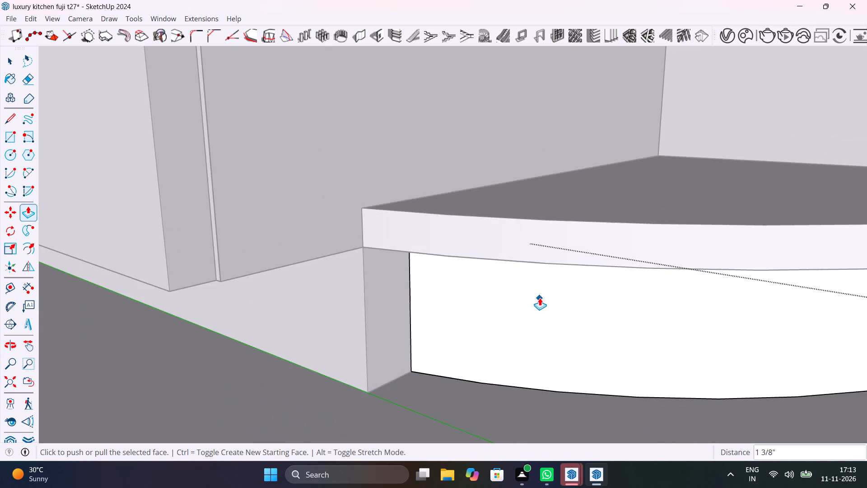
pyautogui.scroll(-10, 540, 298)
pyautogui.press('space')
pyautogui.scroll(-6, 657, 309)
pyautogui.keyDown('shift'); pyautogui.moveTo(656, 311); pyautogui.dragTo(510, 338, button='middle'); pyautogui.keyUp('shift')
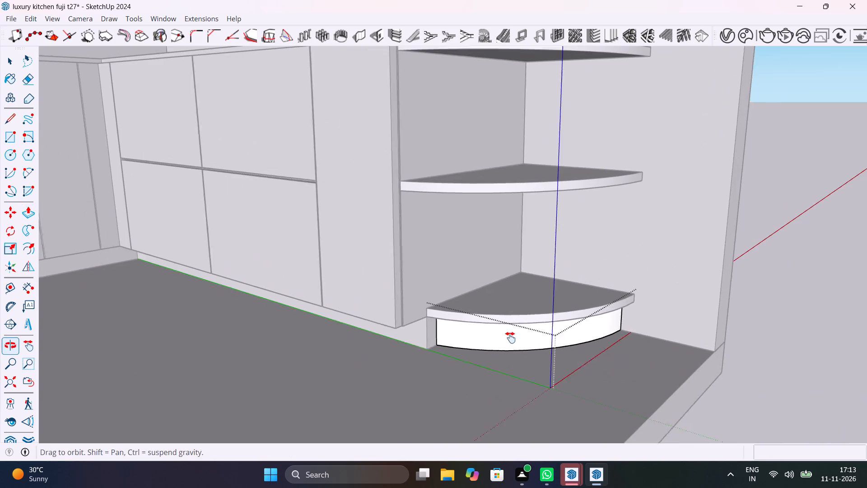
pyautogui.keyDown('shift'); pyautogui.moveTo(510, 338); pyautogui.dragTo(503, 338, button='middle'); pyautogui.keyUp('shift')
pyautogui.click(744, 328)
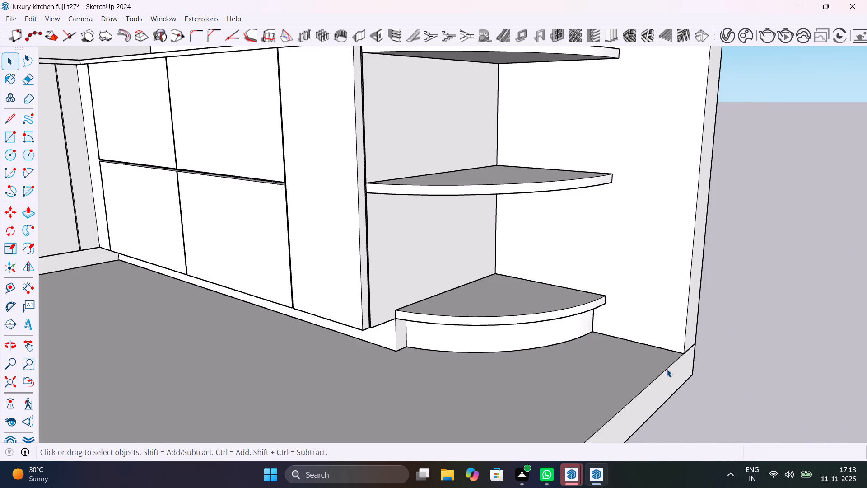
# Save the model.
pyautogui.hotkey('ctrl', 's')
# Scale the bottom curved shelf by about 1.20 in red and 1.00 in green so its corner reaches the cabinet's front edge.
pyautogui.scroll(9, 379, 323)
pyautogui.moveTo(406, 332); pyautogui.dragTo(424, 301, button='middle')
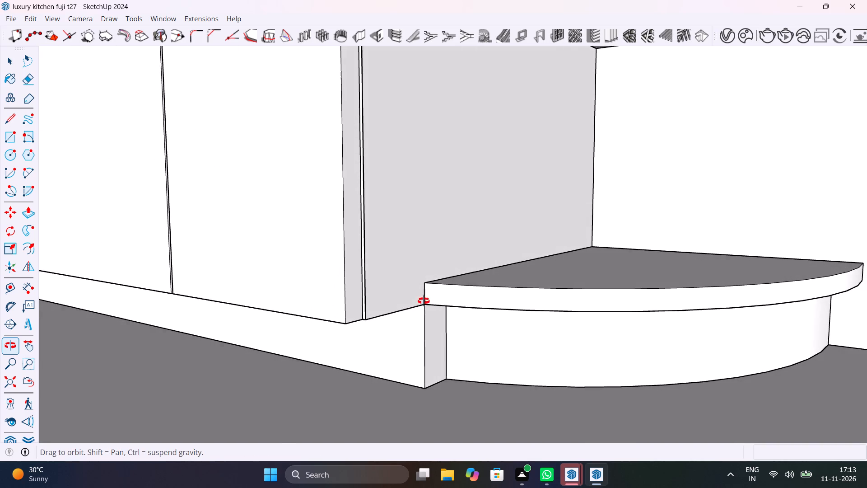
pyautogui.moveTo(424, 301); pyautogui.dragTo(424, 301, button='middle')
pyautogui.click(459, 302)
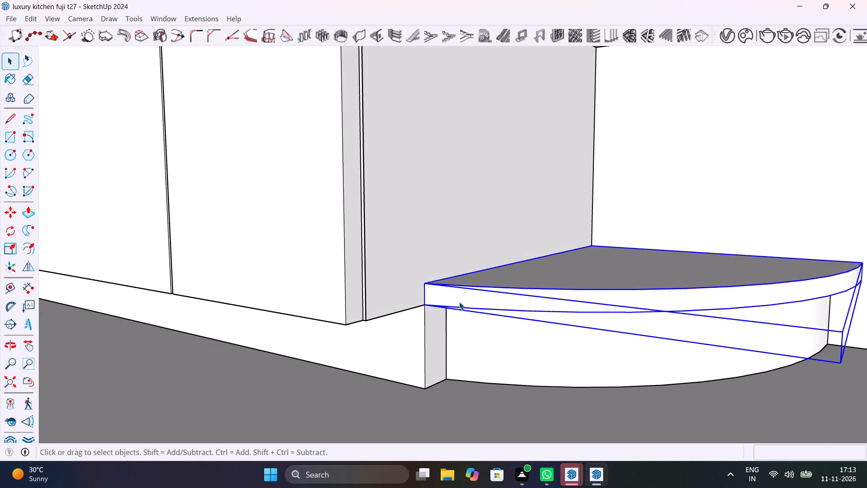
pyautogui.scroll(-9, 459, 302)
pyautogui.moveTo(459, 310); pyautogui.dragTo(416, 394, button='middle')
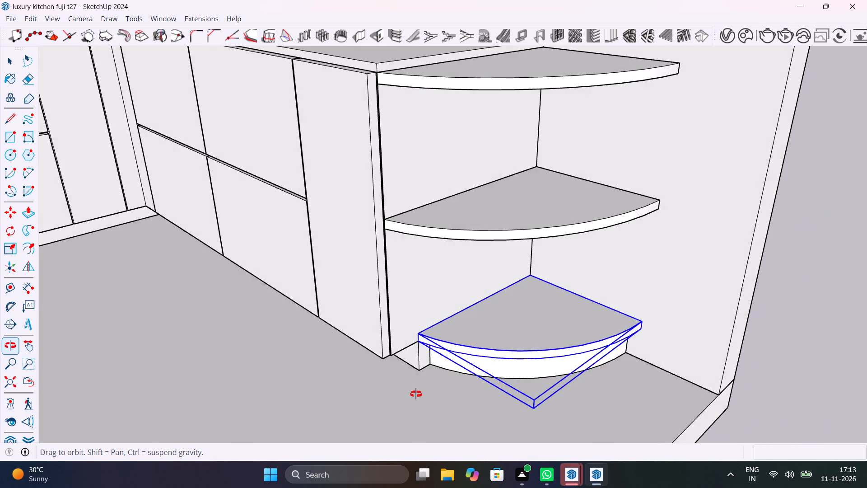
pyautogui.moveTo(416, 394); pyautogui.dragTo(440, 396, button='middle')
pyautogui.scroll(5, 430, 340)
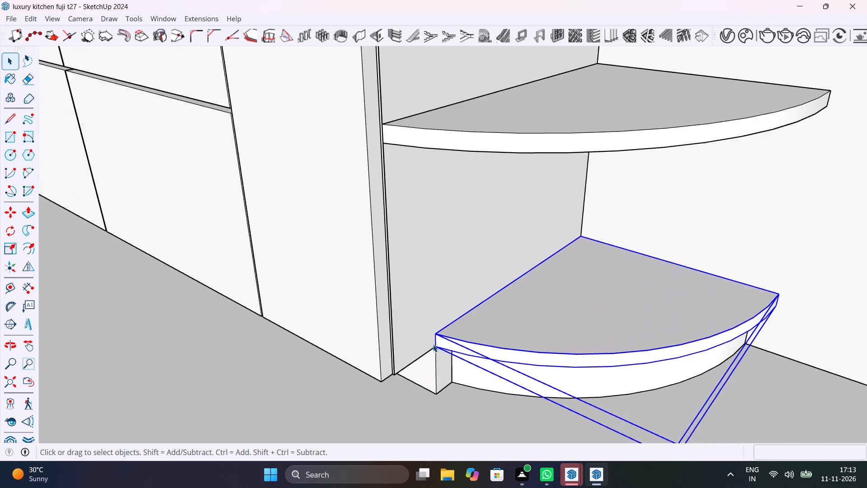
pyautogui.scroll(5, 433, 344)
pyautogui.moveTo(447, 361); pyautogui.dragTo(438, 322, button='middle')
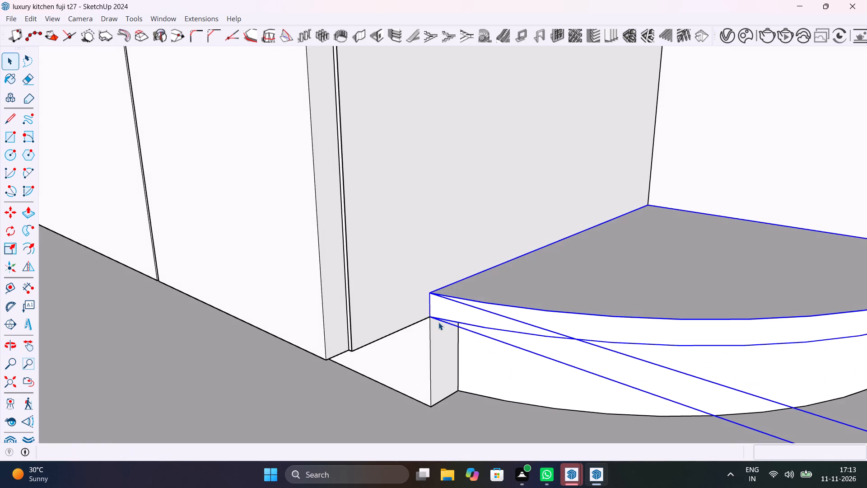
pyautogui.press('s')
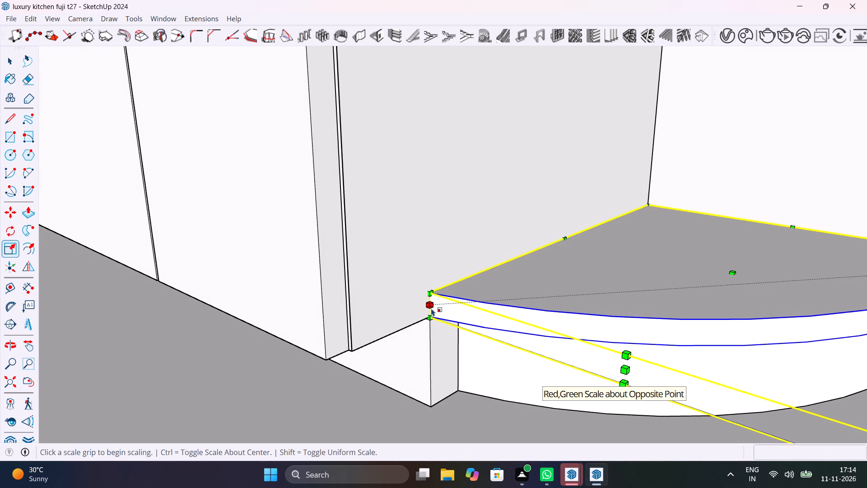
pyautogui.click(429, 308)
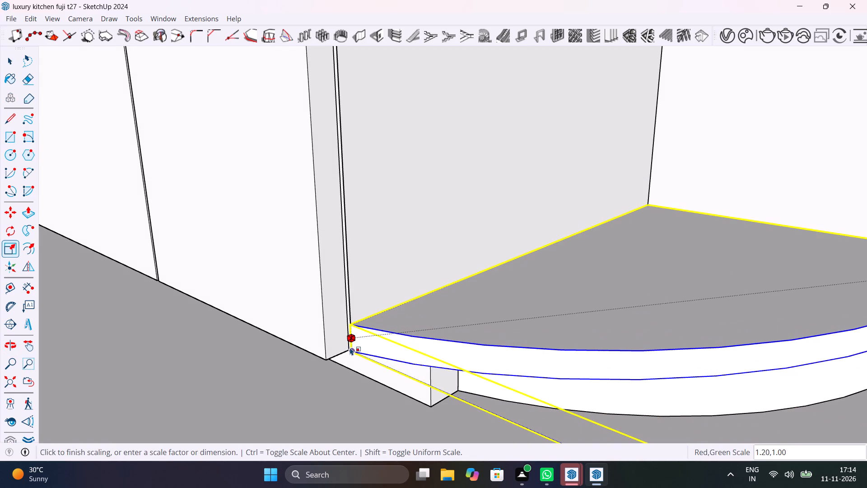
pyautogui.click(350, 347)
pyautogui.scroll(-17, 374, 330)
pyautogui.press('space')
pyautogui.click(623, 344)
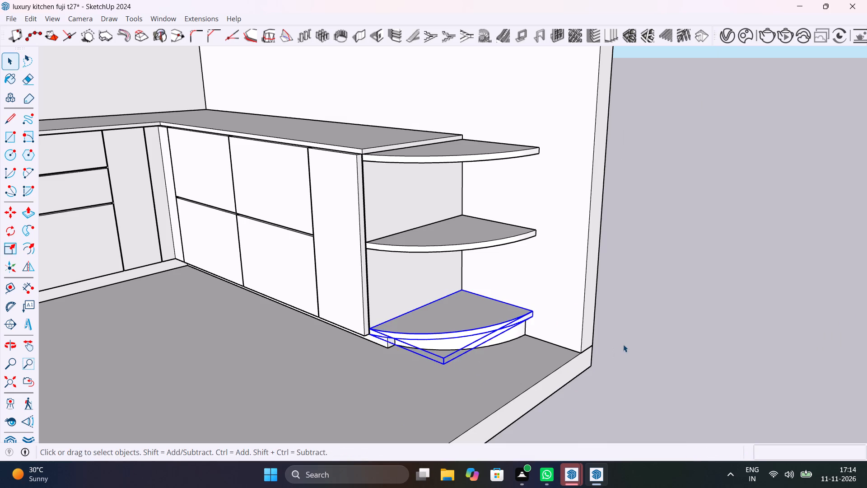
# Scale the curved plinth group in the red direction until its front corner meets the adjoining cabinet plinth's outer corner edge.
pyautogui.moveTo(633, 346); pyautogui.dragTo(631, 280, button='middle')
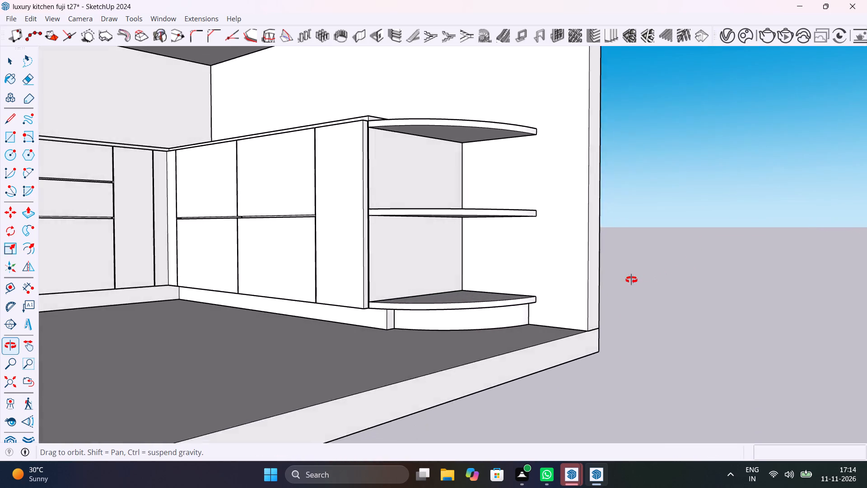
pyautogui.moveTo(631, 280); pyautogui.dragTo(581, 282, button='middle')
pyautogui.scroll(9, 390, 327)
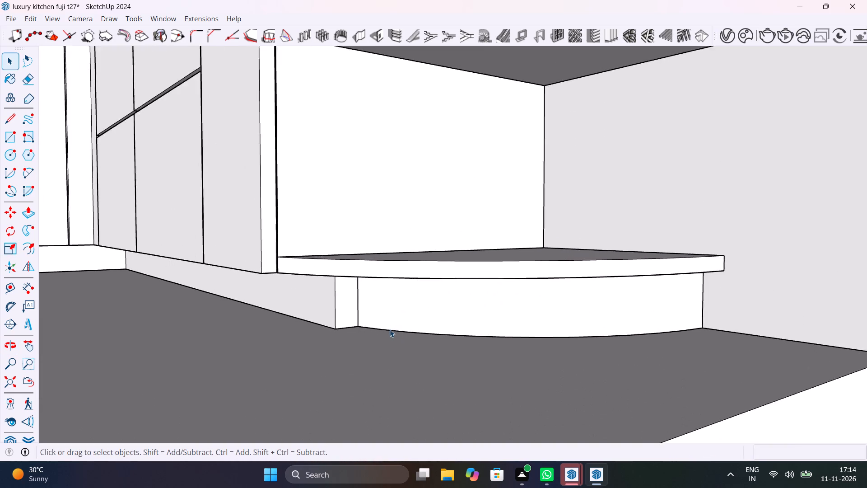
pyautogui.scroll(2, 390, 329)
pyautogui.moveTo(390, 329); pyautogui.dragTo(438, 304, button='middle')
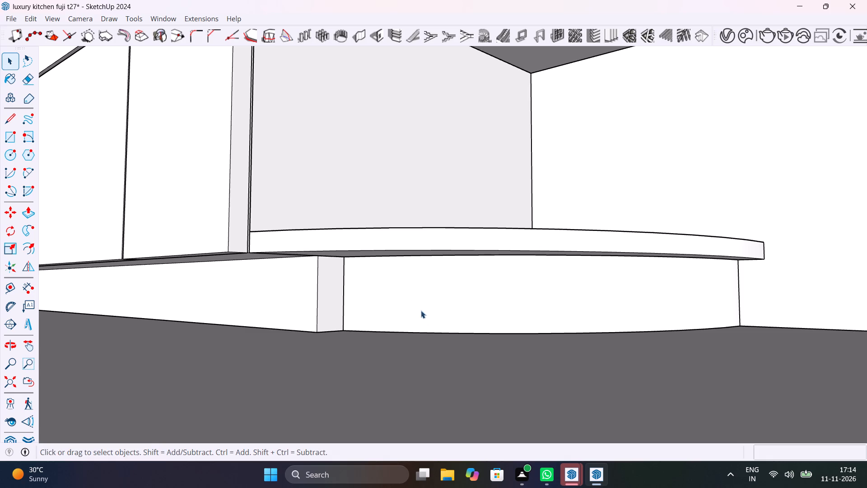
pyautogui.moveTo(412, 299); pyautogui.dragTo(402, 329, button='middle')
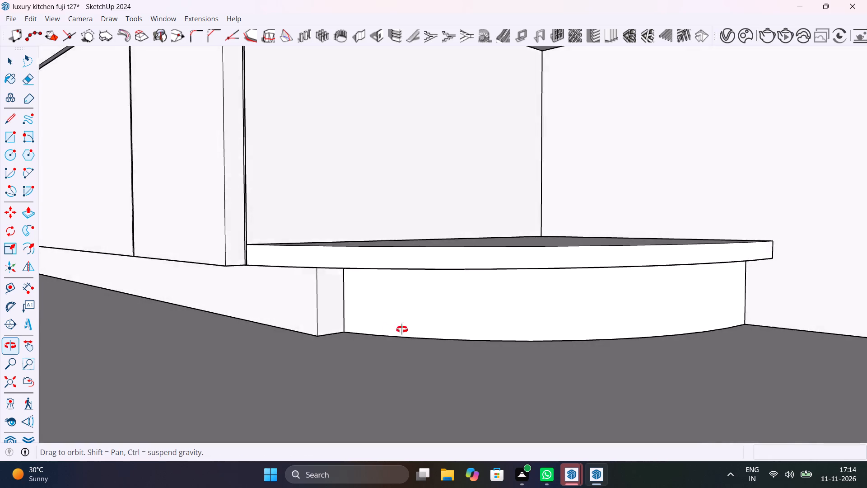
pyautogui.moveTo(402, 329); pyautogui.dragTo(412, 343, button='middle')
pyautogui.click(406, 319)
pyautogui.scroll(5, 406, 319)
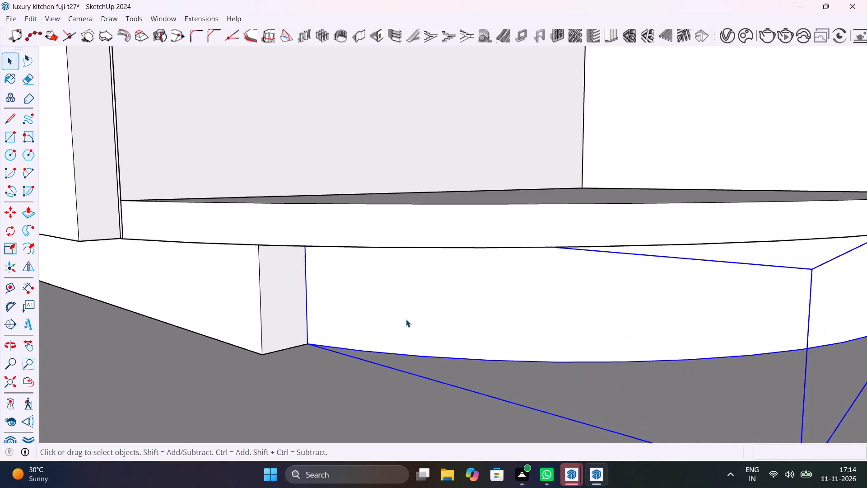
pyautogui.press('s')
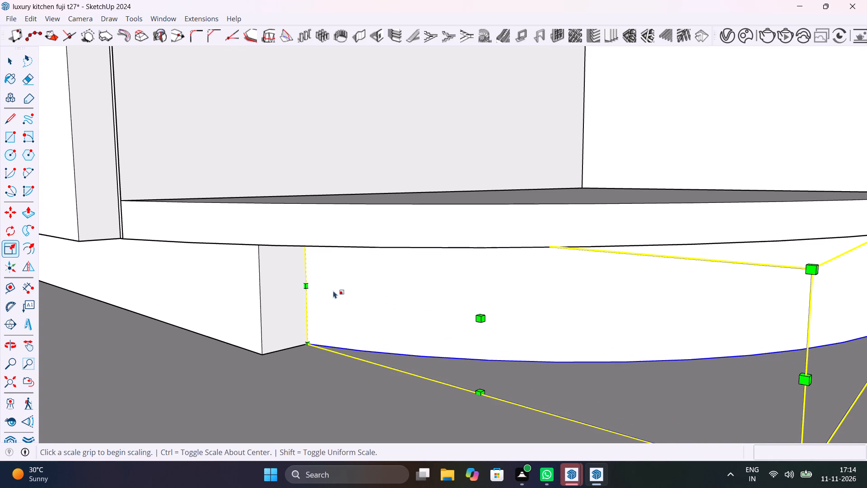
pyautogui.click(304, 284)
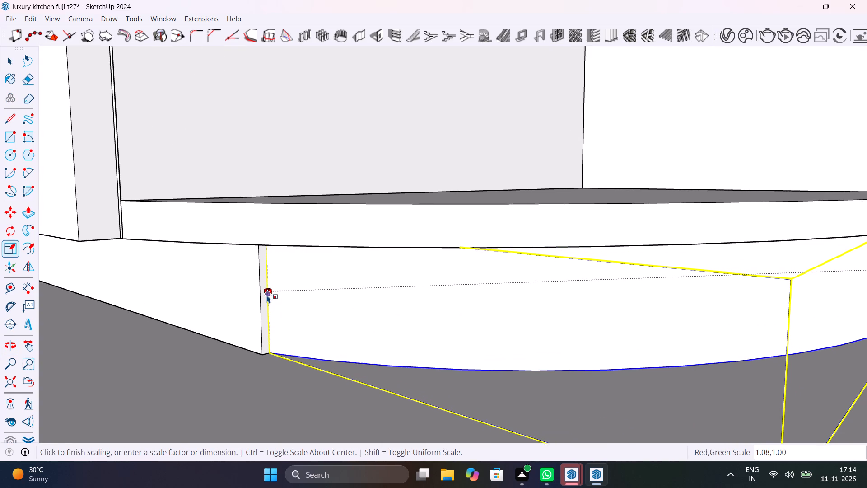
pyautogui.click(261, 301)
pyautogui.scroll(-13, 261, 300)
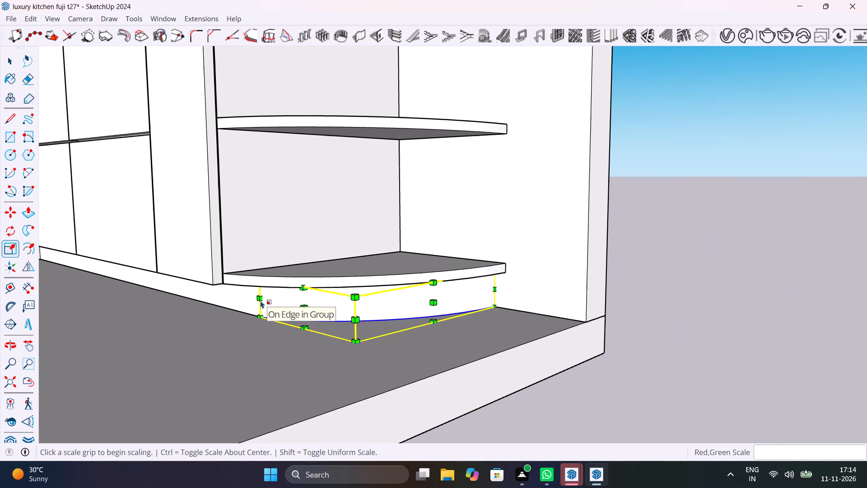
pyautogui.press('space')
pyautogui.click(733, 284)
# Save the model.
pyautogui.moveTo(618, 305); pyautogui.dragTo(461, 272, button='middle')
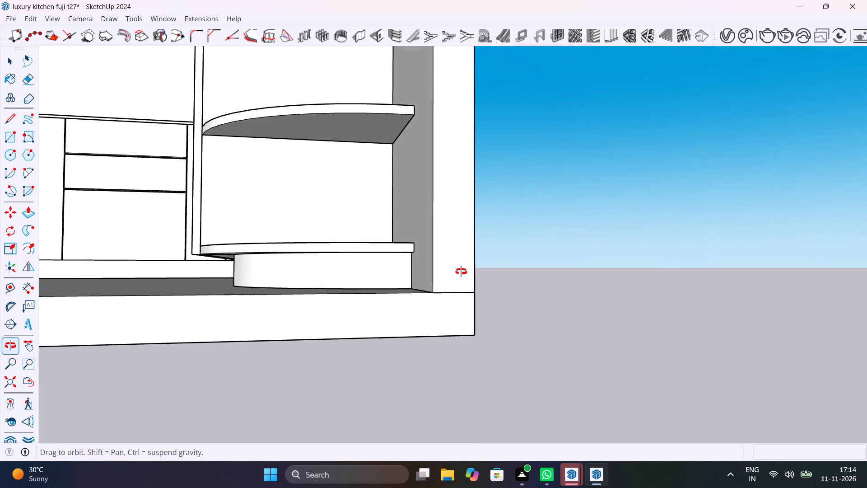
pyautogui.moveTo(461, 272); pyautogui.dragTo(466, 292, button='middle')
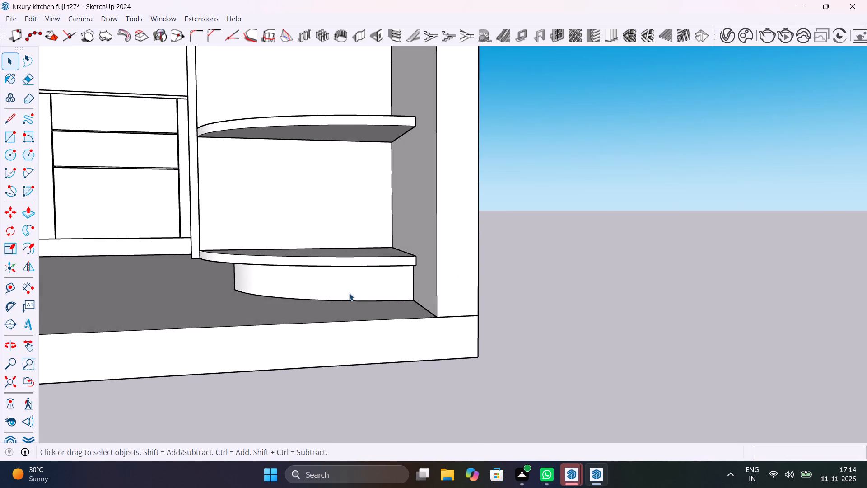
pyautogui.scroll(-4, 347, 286)
pyautogui.moveTo(331, 299); pyautogui.dragTo(544, 383, button='middle')
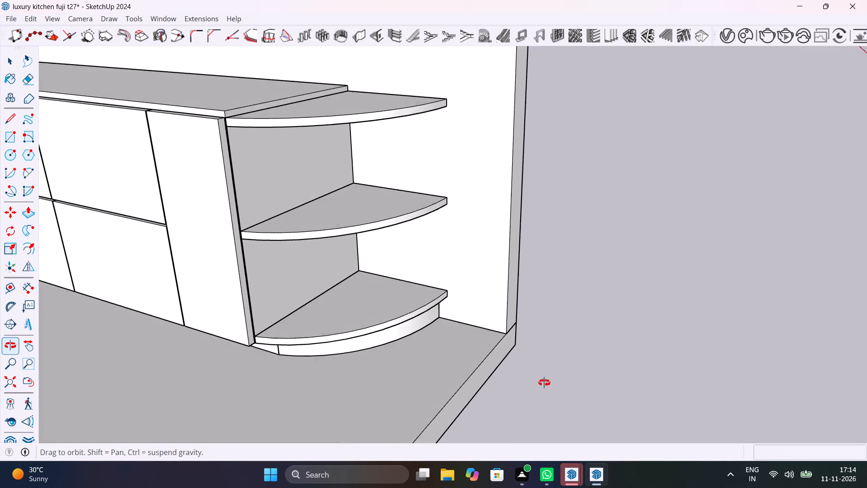
pyautogui.moveTo(544, 383); pyautogui.dragTo(543, 384, button='middle')
pyautogui.hotkey('ctrl', 's')
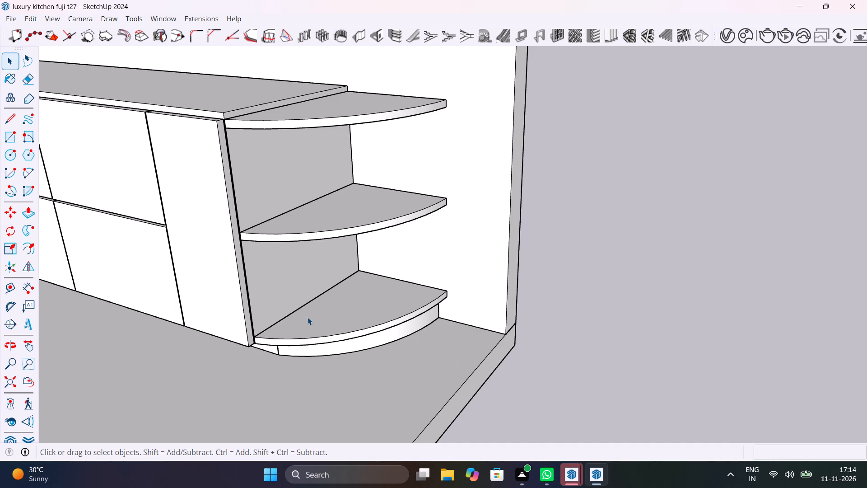
# Move the top curved open-end shelf up about 13/16" so its top corner meets the countertop's top front corner.
pyautogui.scroll(-3, 308, 317)
pyautogui.moveTo(308, 344); pyautogui.dragTo(336, 272, button='middle')
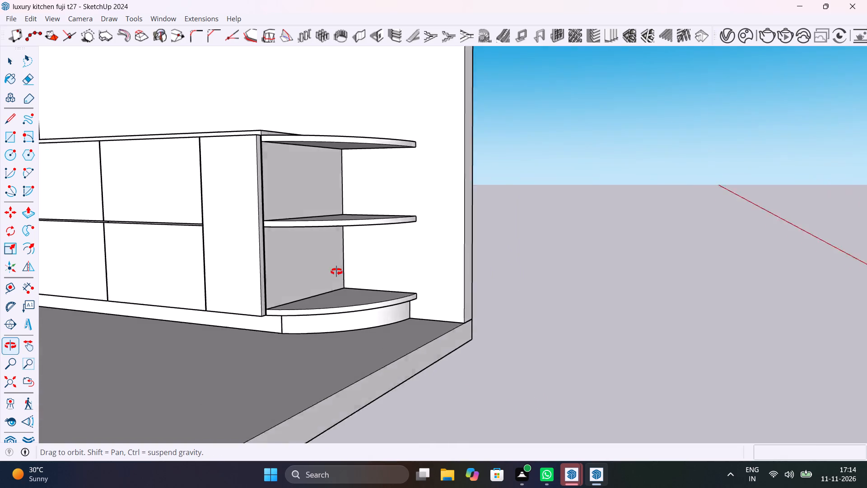
pyautogui.moveTo(336, 272); pyautogui.dragTo(292, 318, button='middle')
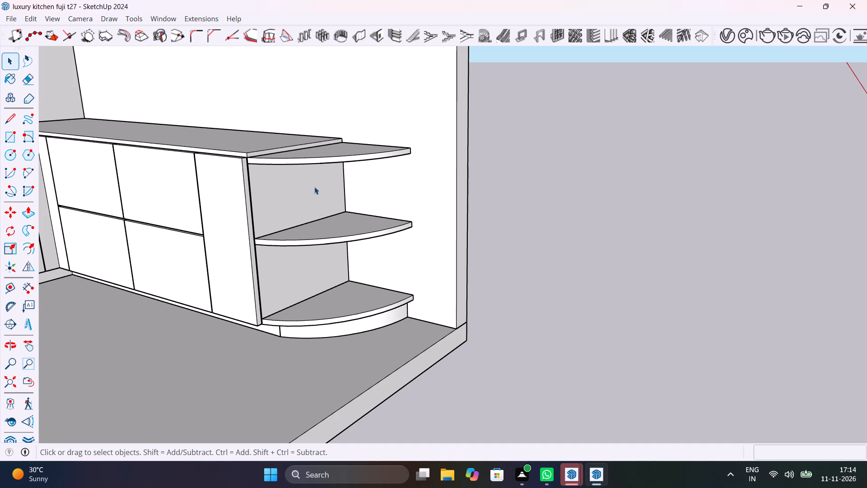
pyautogui.scroll(9, 321, 166)
pyautogui.moveTo(266, 182); pyautogui.dragTo(376, 185, button='middle')
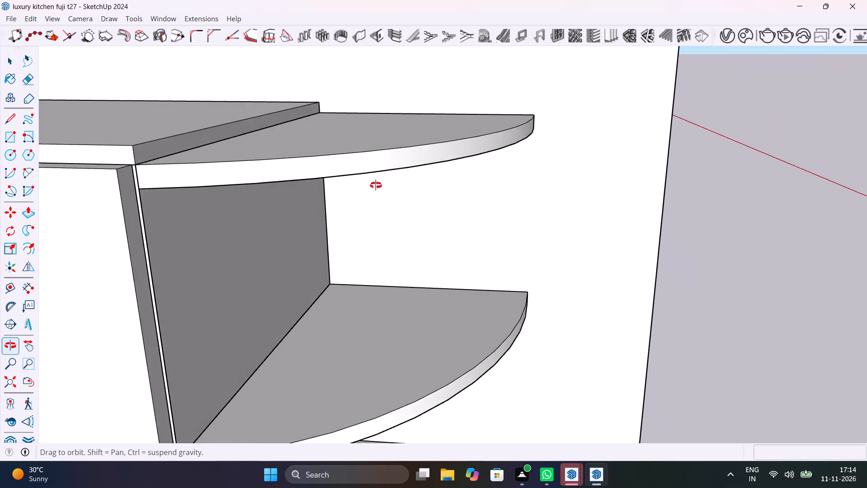
pyautogui.moveTo(376, 185); pyautogui.dragTo(400, 202, button='middle')
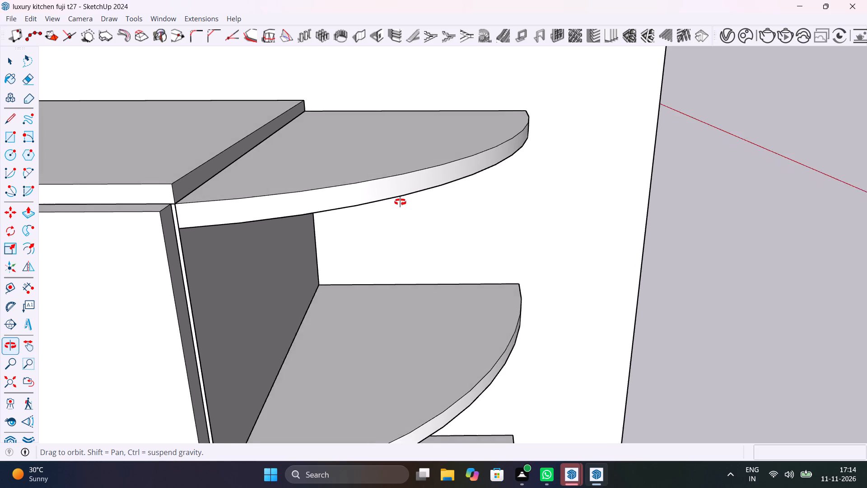
pyautogui.moveTo(400, 202); pyautogui.dragTo(396, 202, button='middle')
pyautogui.click(231, 208)
pyautogui.scroll(4, 231, 209)
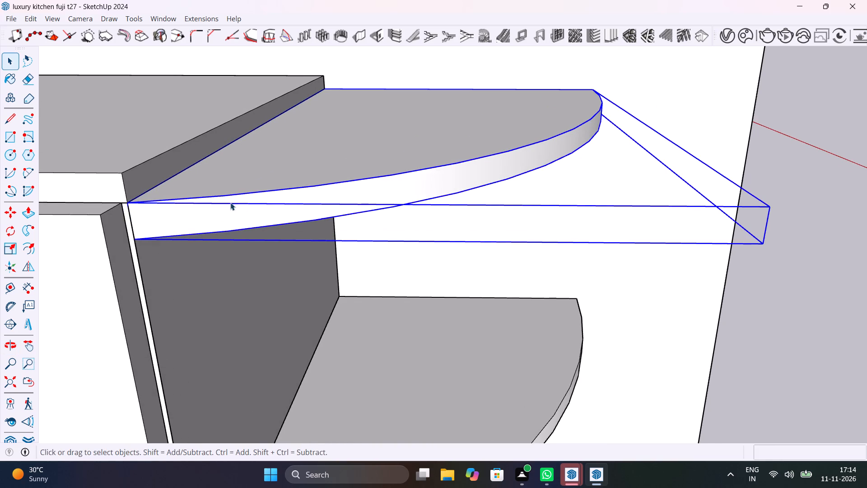
pyautogui.middleClick(229, 197)
pyautogui.scroll(1, 229, 194)
pyautogui.press('m')
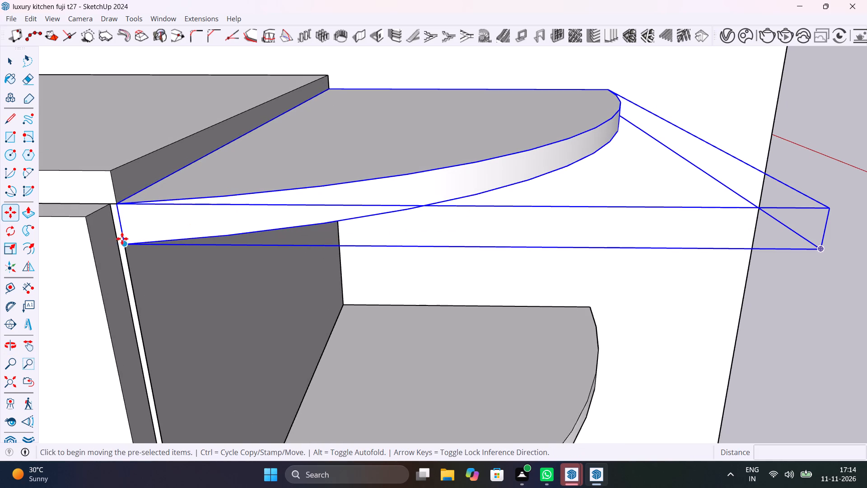
pyautogui.click(126, 247)
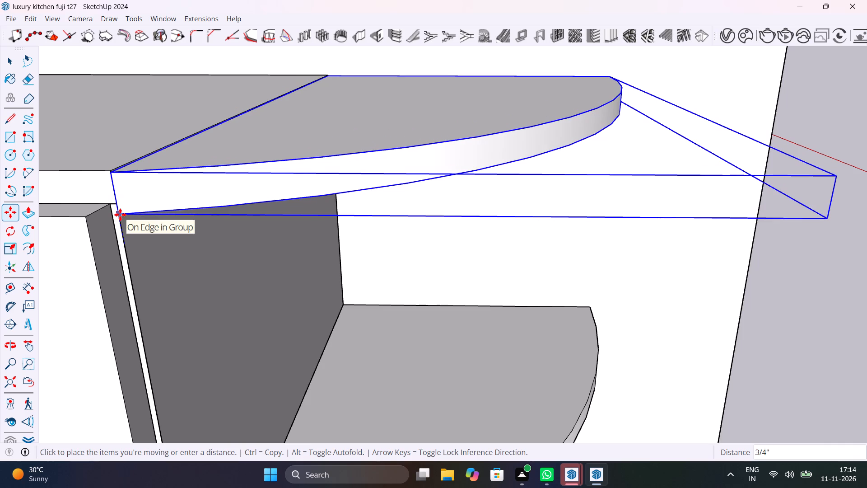
pyautogui.click(131, 239)
pyautogui.click(118, 207)
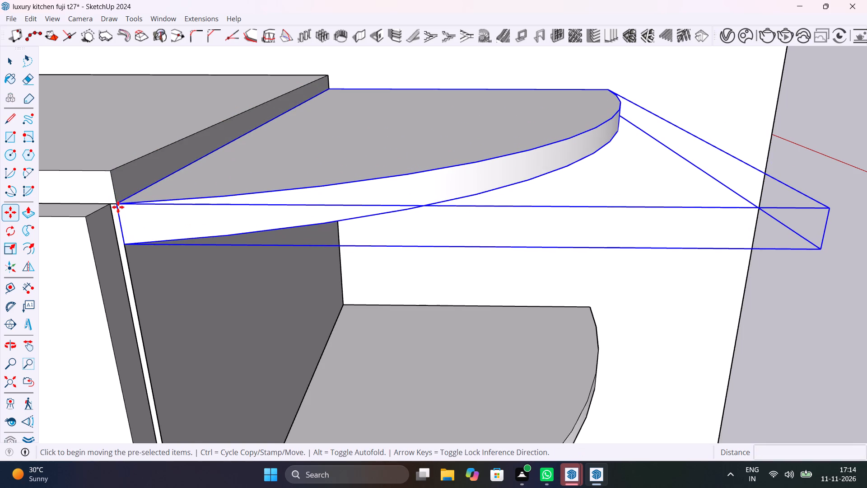
pyautogui.click(114, 174)
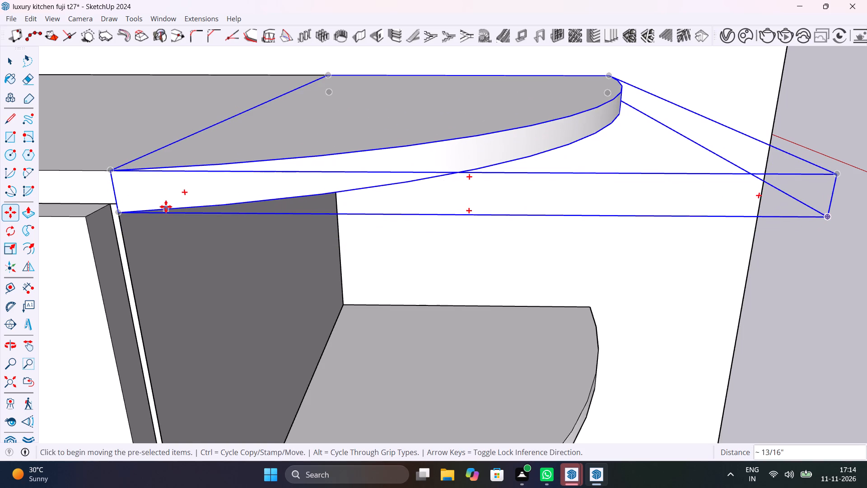
pyautogui.moveTo(166, 206); pyautogui.dragTo(109, 198, button='middle')
pyautogui.scroll(-14, 134, 210)
pyautogui.press('space')
pyautogui.click(597, 207)
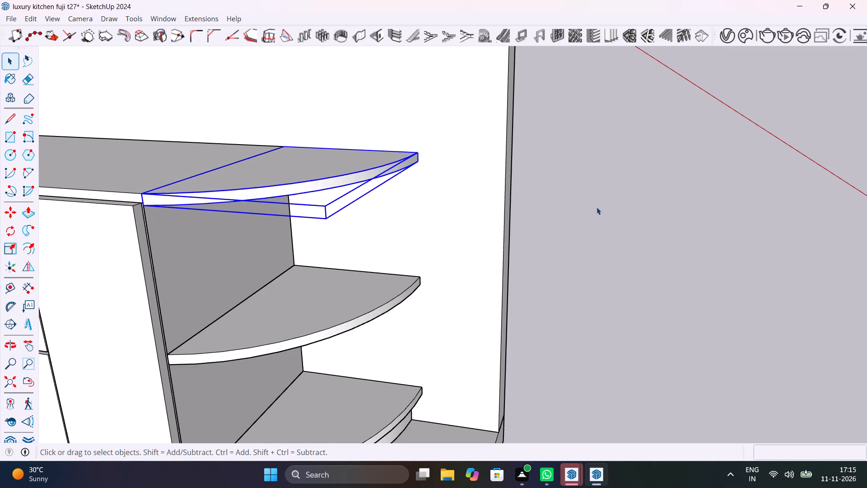
# Save the model.
pyautogui.moveTo(522, 239); pyautogui.dragTo(441, 285, button='middle')
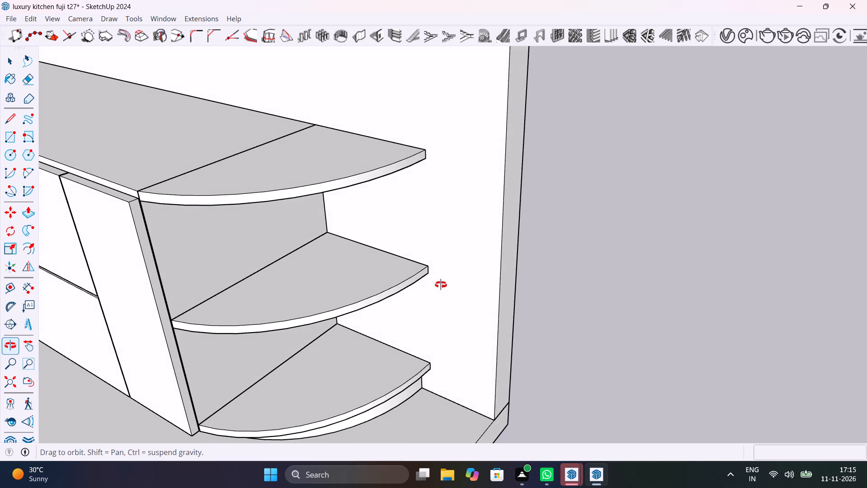
pyautogui.moveTo(441, 285); pyautogui.dragTo(441, 284, button='middle')
pyautogui.scroll(-4, 218, 238)
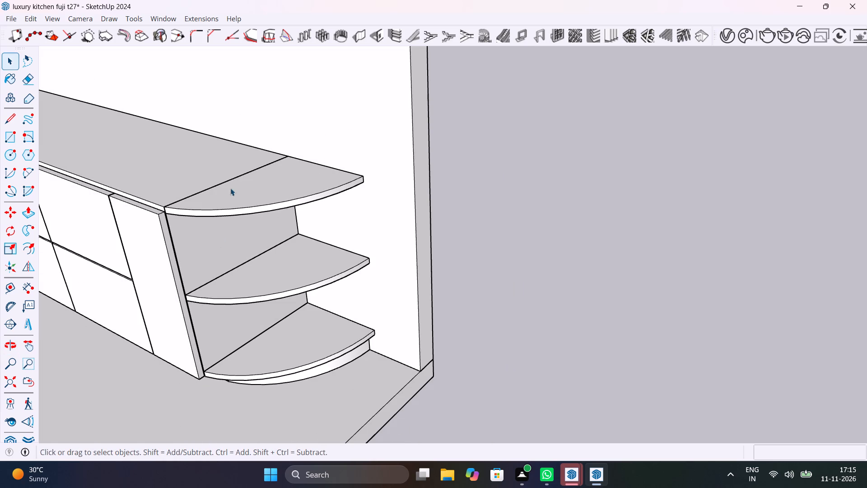
pyautogui.scroll(-8, 232, 183)
pyautogui.moveTo(273, 242); pyautogui.dragTo(265, 167, button='middle')
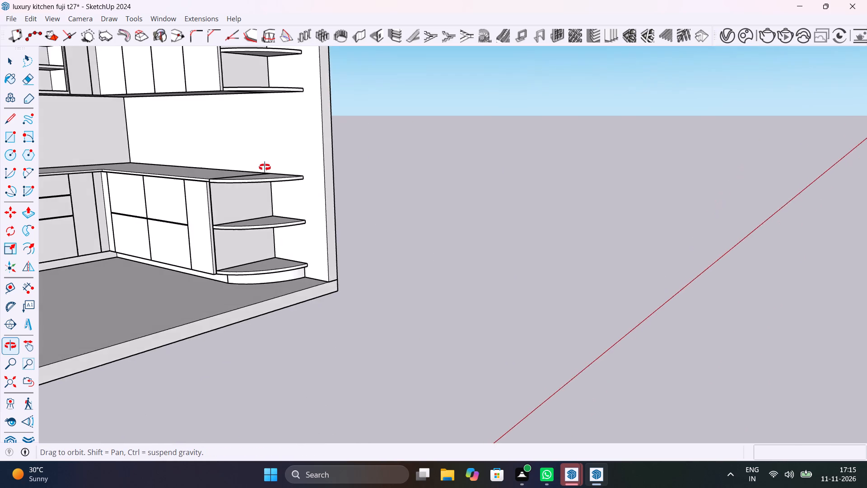
pyautogui.moveTo(265, 167); pyautogui.dragTo(415, 232, button='middle')
pyautogui.hotkey('ctrl', 's')
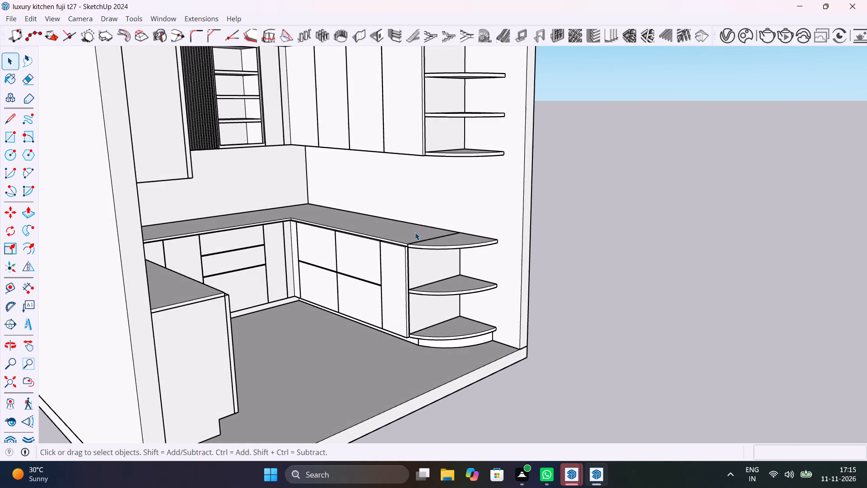
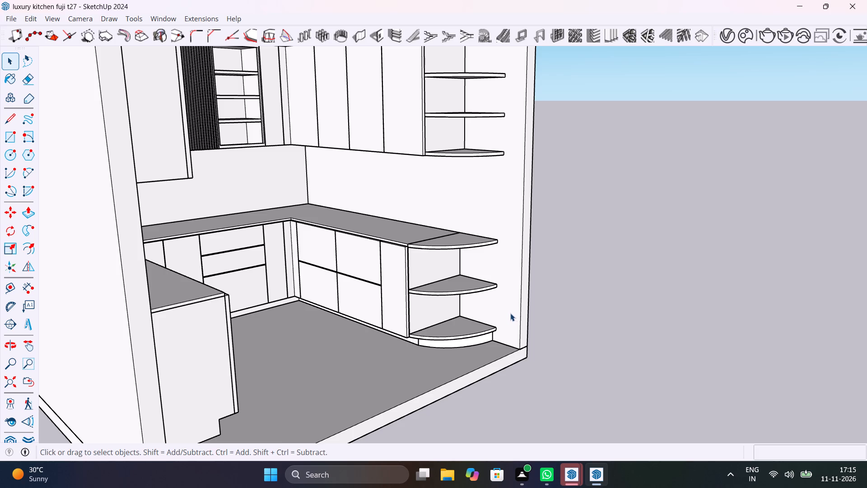
# Inspect the base cabinets, countertop and curved open-end shelves with their plinth from several angles.
pyautogui.scroll(1, 531, 319)
pyautogui.moveTo(529, 318); pyautogui.dragTo(378, 361, button='middle')
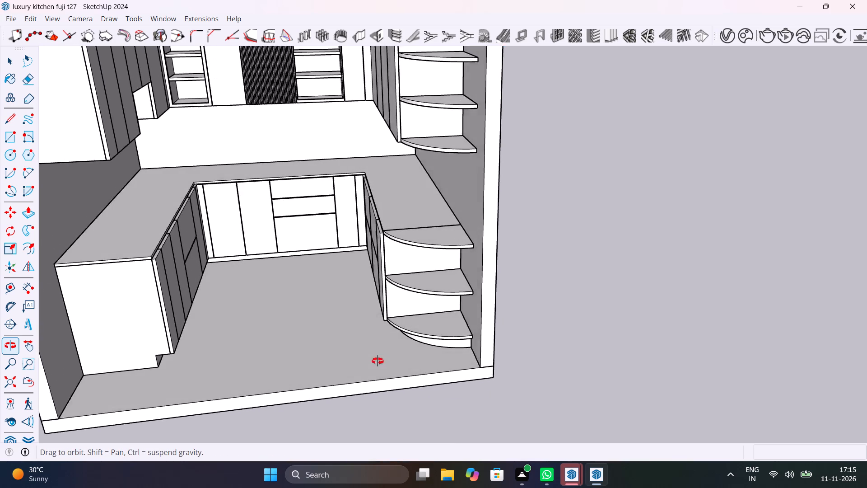
pyautogui.moveTo(378, 361); pyautogui.dragTo(494, 325, button='middle')
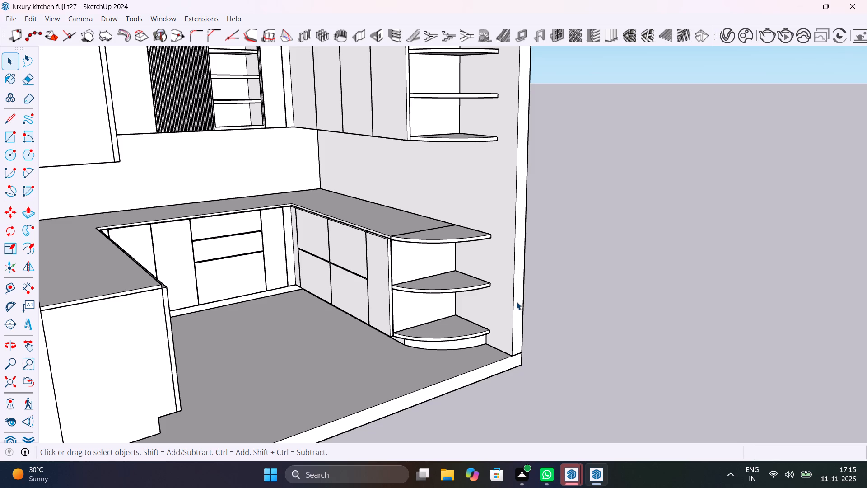
pyautogui.moveTo(426, 262); pyautogui.dragTo(425, 262, button='middle')
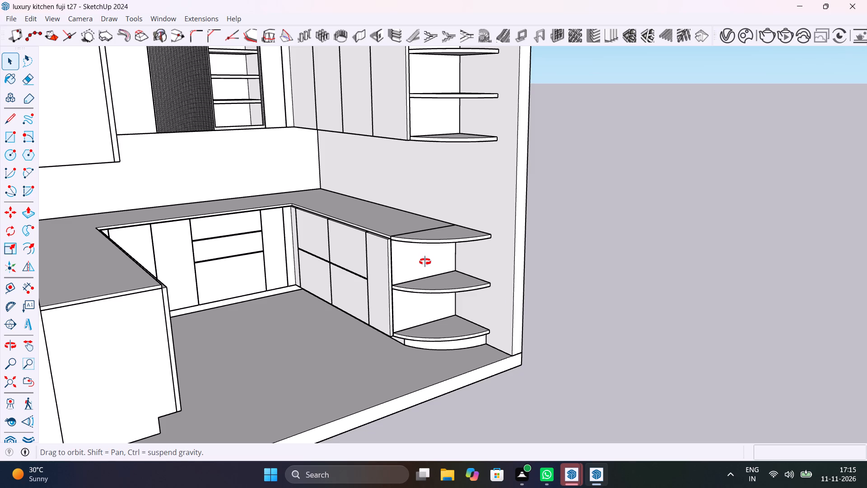
pyautogui.moveTo(425, 262); pyautogui.dragTo(285, 269, button='middle')
pyautogui.scroll(-4, 285, 267)
pyautogui.moveTo(289, 274); pyautogui.dragTo(273, 258, button='middle')
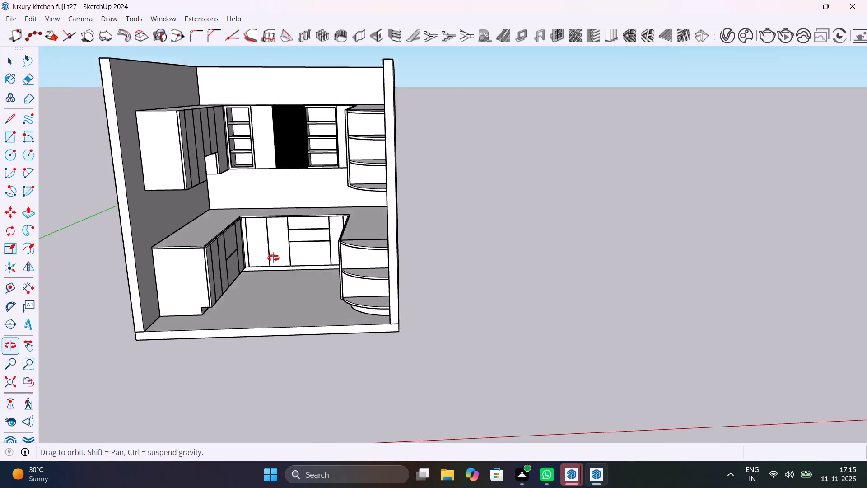
pyautogui.moveTo(273, 258); pyautogui.dragTo(375, 310, button='middle')
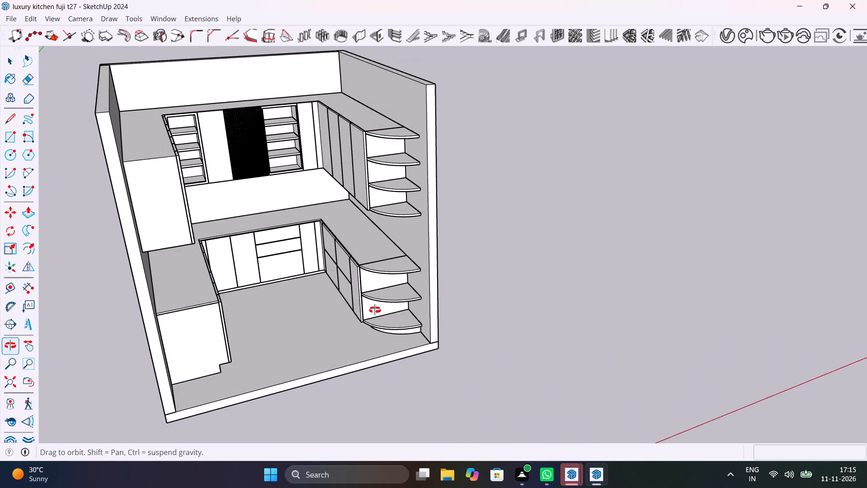
pyautogui.moveTo(375, 310); pyautogui.dragTo(289, 285, button='middle')
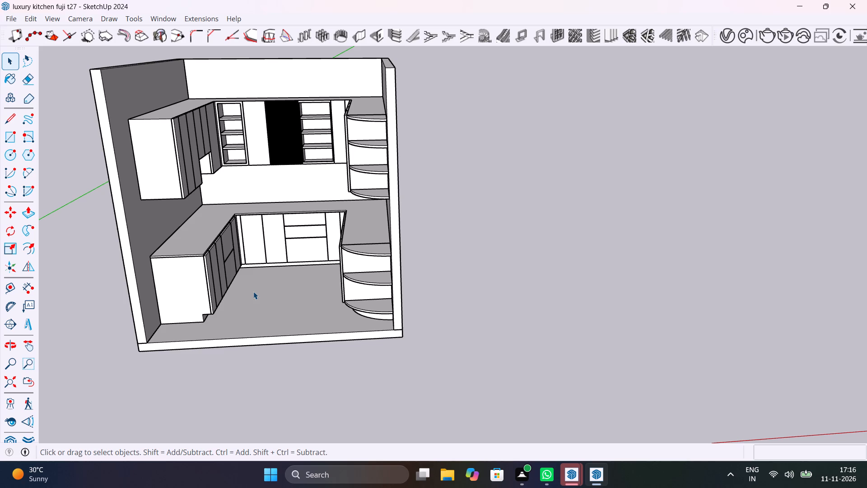
pyautogui.moveTo(329, 221); pyautogui.dragTo(394, 195, button='middle')
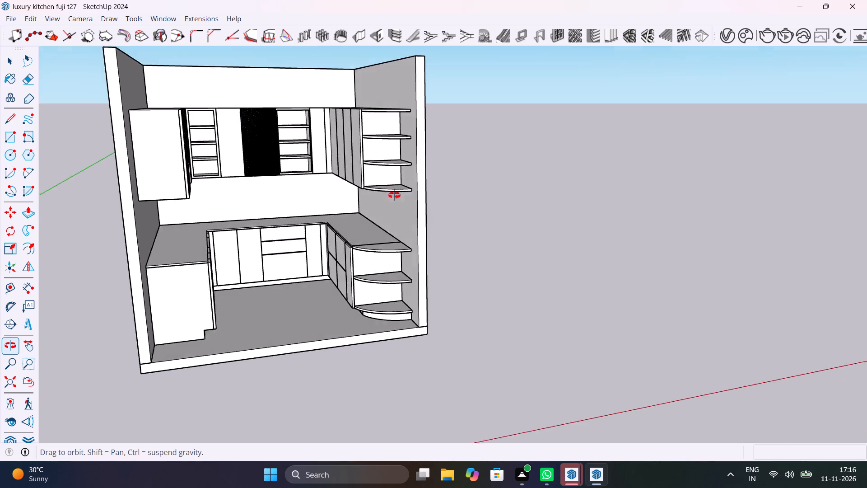
pyautogui.moveTo(394, 195); pyautogui.dragTo(414, 220, button='middle')
pyautogui.scroll(1, 331, 233)
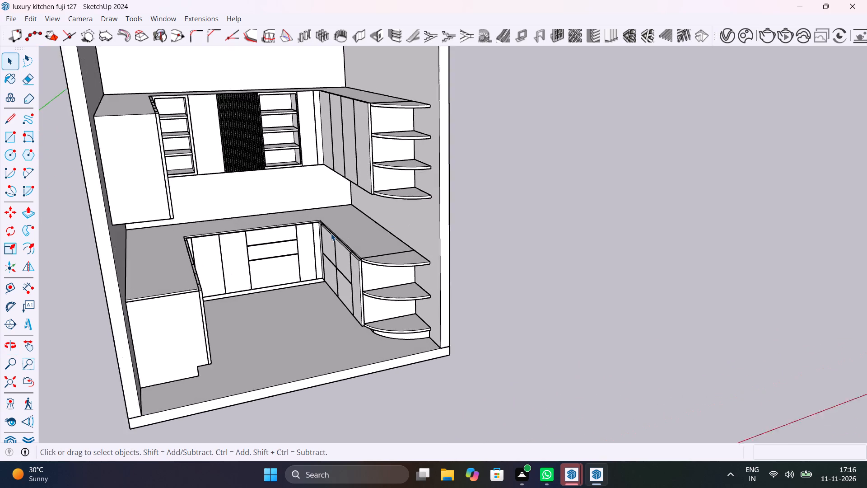
pyautogui.scroll(6, 331, 233)
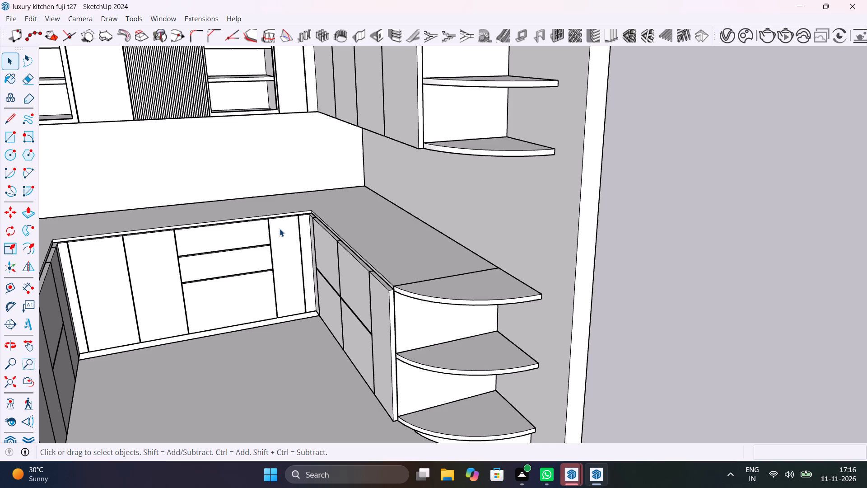
pyautogui.scroll(-3, 366, 264)
pyautogui.moveTo(381, 291); pyautogui.dragTo(341, 273, button='middle')
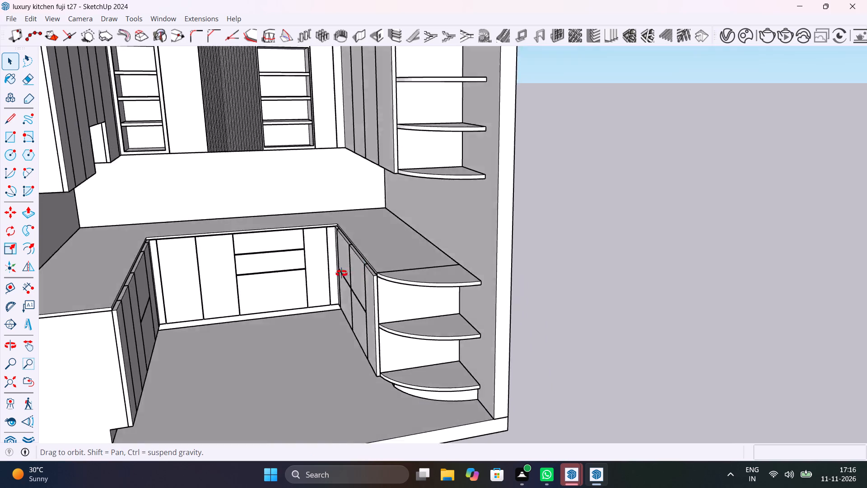
pyautogui.moveTo(341, 273); pyautogui.dragTo(287, 270, button='middle')
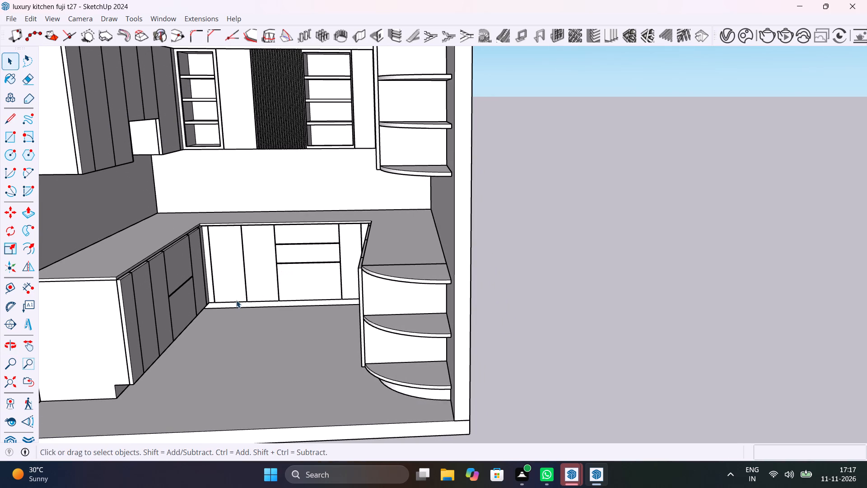
pyautogui.scroll(3, 183, 332)
pyautogui.moveTo(185, 340); pyautogui.dragTo(275, 288, button='middle')
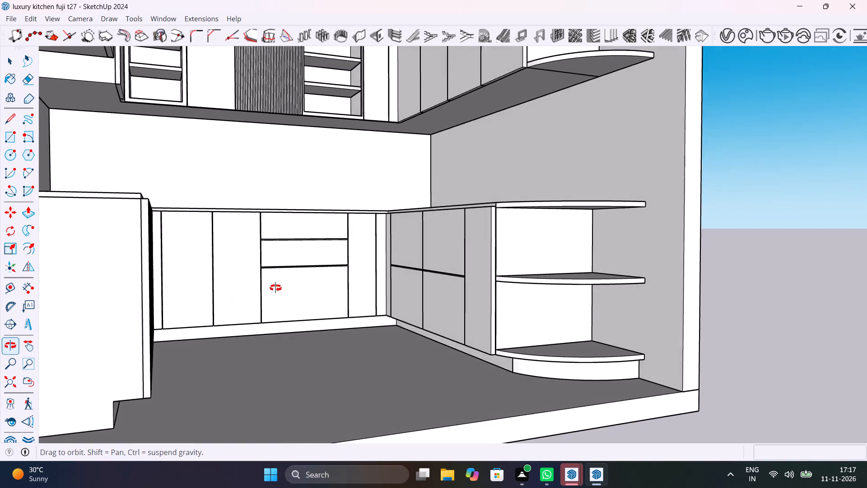
pyautogui.moveTo(275, 288); pyautogui.dragTo(242, 306, button='middle')
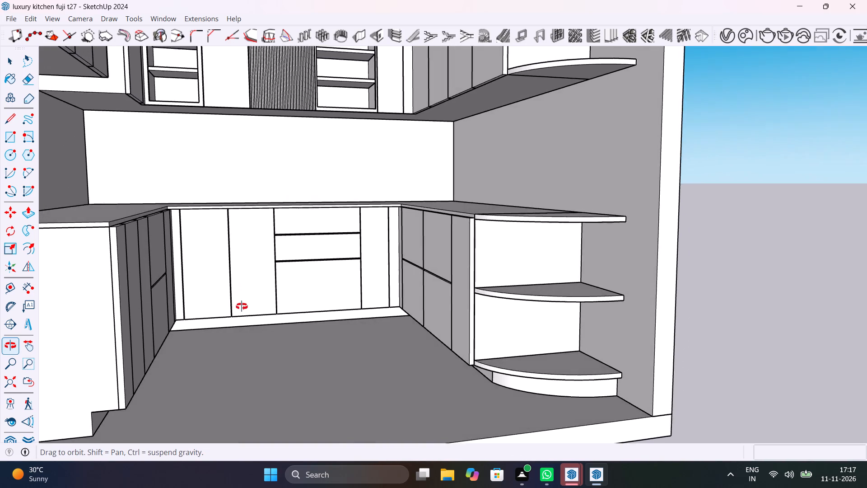
pyautogui.moveTo(242, 306); pyautogui.dragTo(288, 330, button='middle')
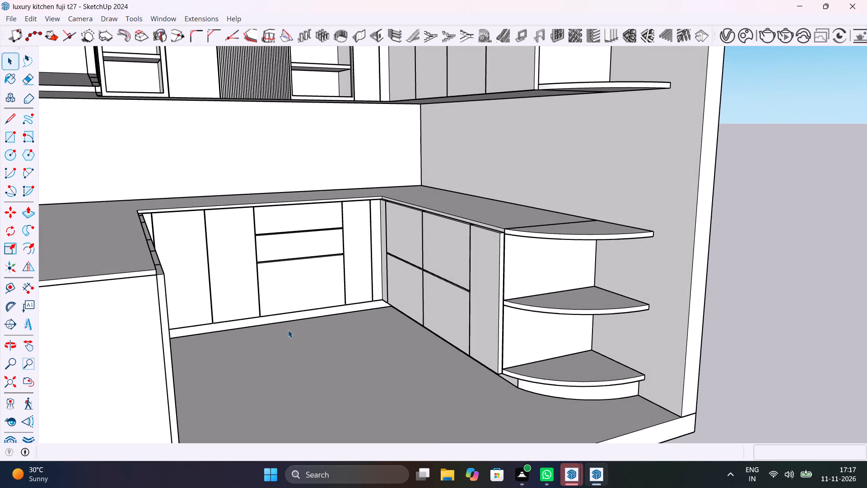
# Save the model.
pyautogui.hotkey('ctrl', 's')
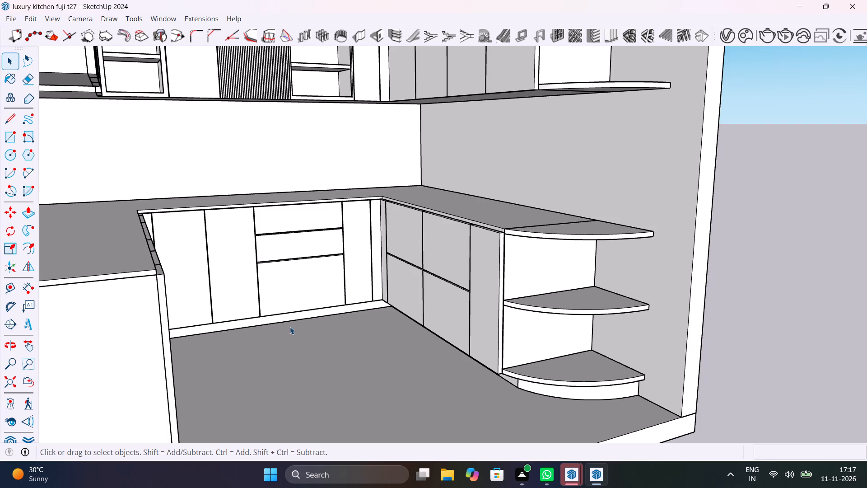
# Review the U-shaped base cabinet run and wall cabinets from the kitchen's open side.
pyautogui.scroll(-1, 290, 327)
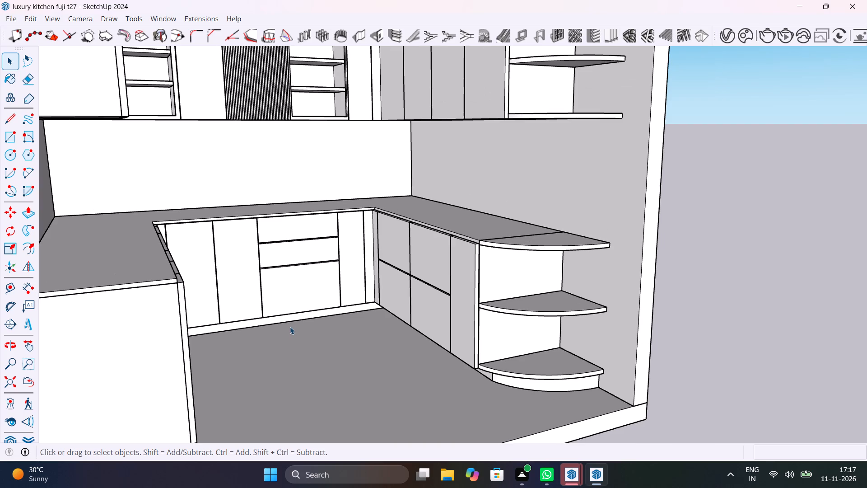
pyautogui.scroll(-1, 290, 327)
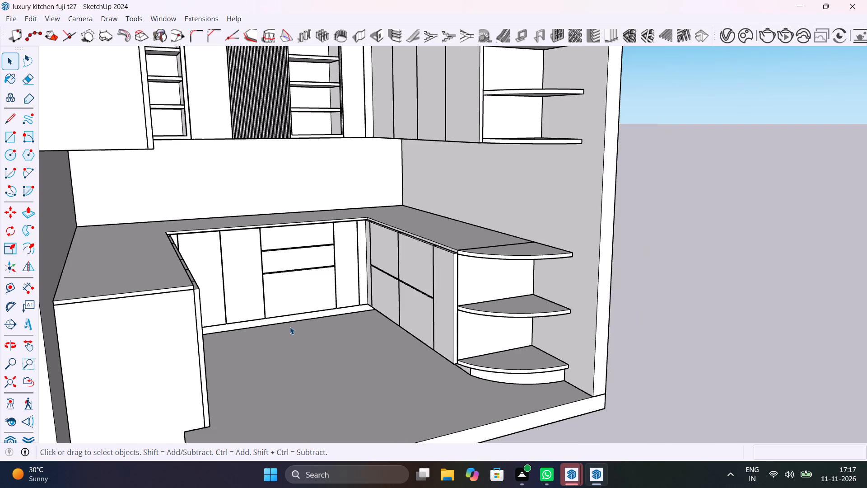
pyautogui.scroll(-2, 290, 327)
pyautogui.scroll(4, 290, 327)
pyautogui.moveTo(290, 327); pyautogui.dragTo(177, 329, button='middle')
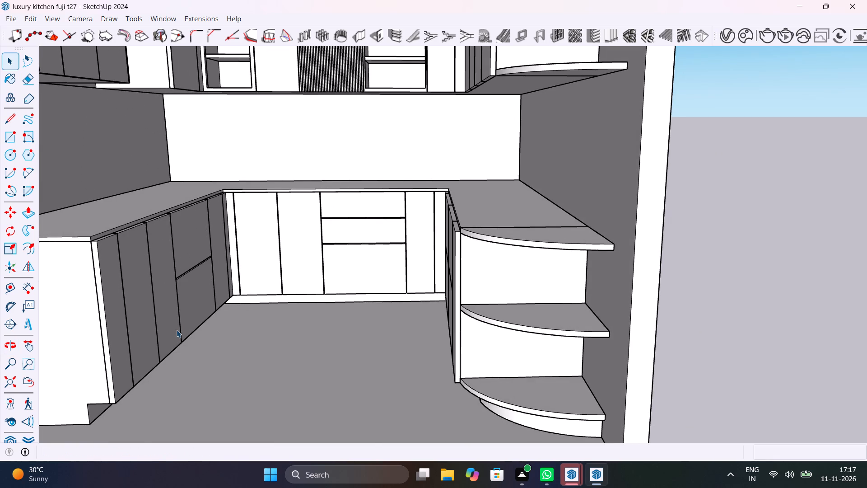
pyautogui.scroll(-4, 177, 330)
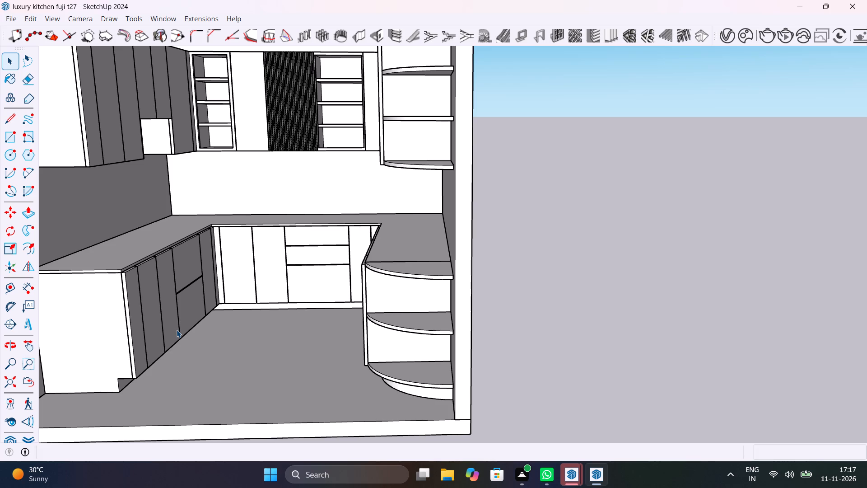
pyautogui.scroll(-7, 177, 330)
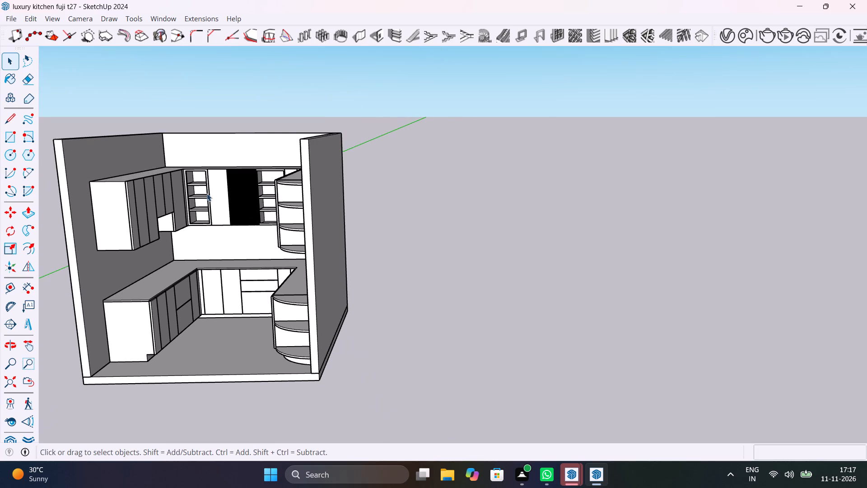
# Examine the fluted panel and the adjacent open shelf unit of the back wall cabinets up close.
pyautogui.scroll(17, 224, 190)
pyautogui.scroll(4, 288, 168)
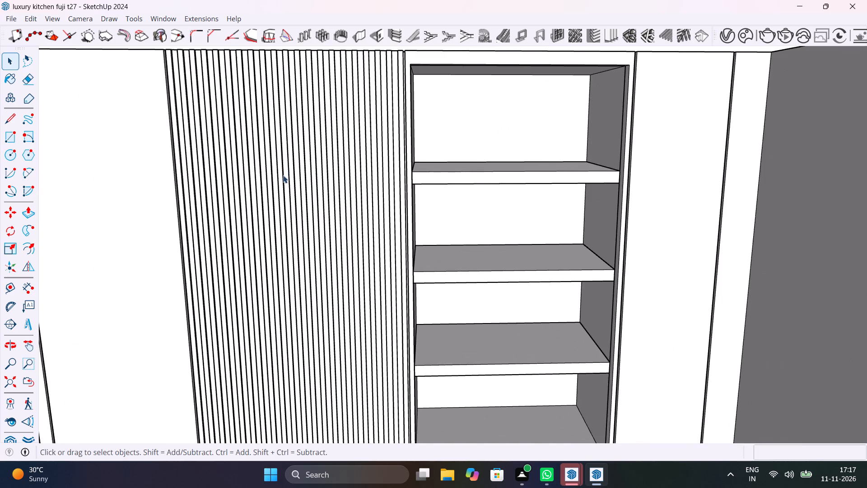
pyautogui.moveTo(288, 178); pyautogui.dragTo(338, 340, button='middle')
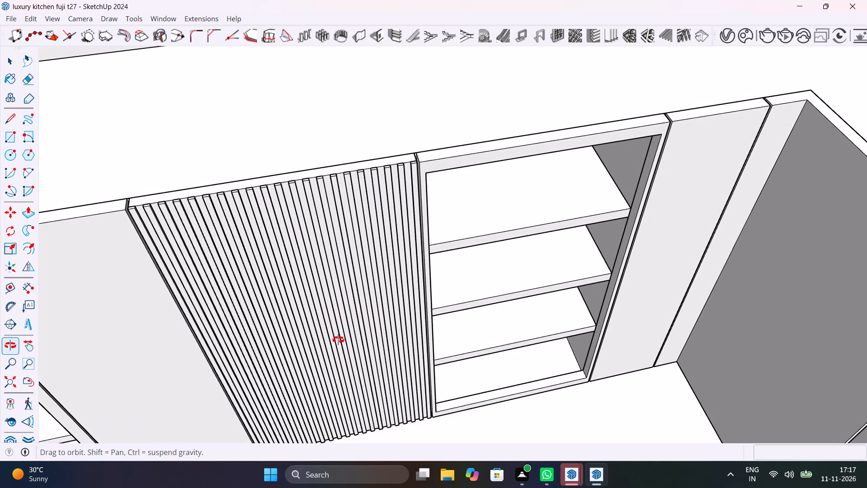
pyautogui.moveTo(338, 340); pyautogui.dragTo(338, 340, button='middle')
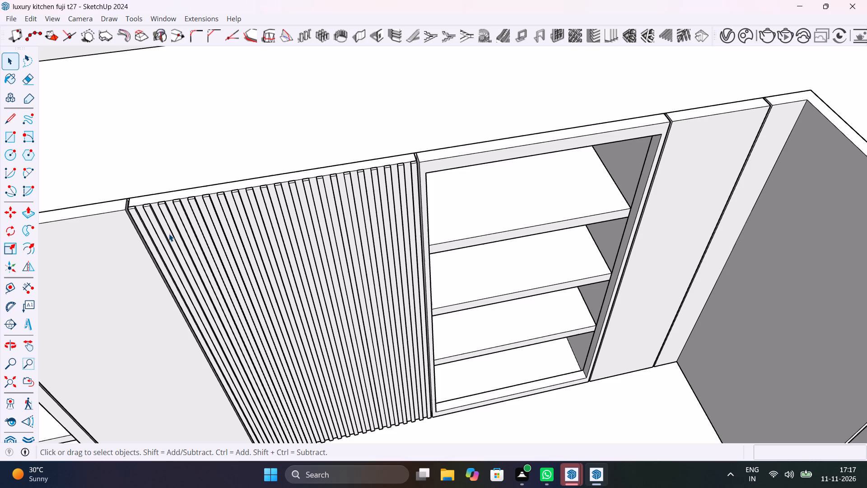
pyautogui.scroll(1, 169, 234)
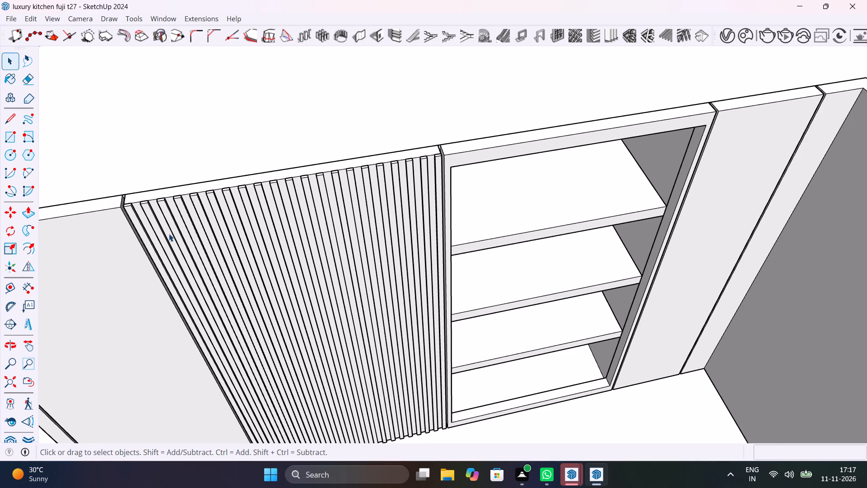
pyautogui.scroll(3, 169, 234)
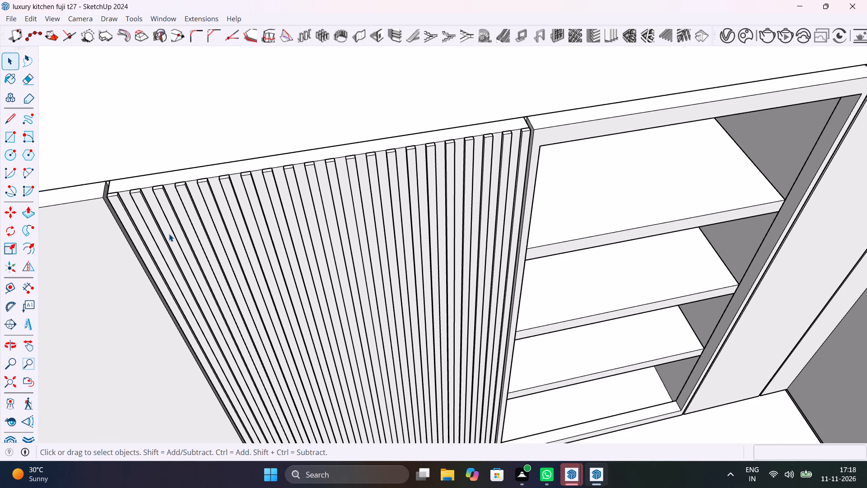
pyautogui.scroll(-3, 169, 234)
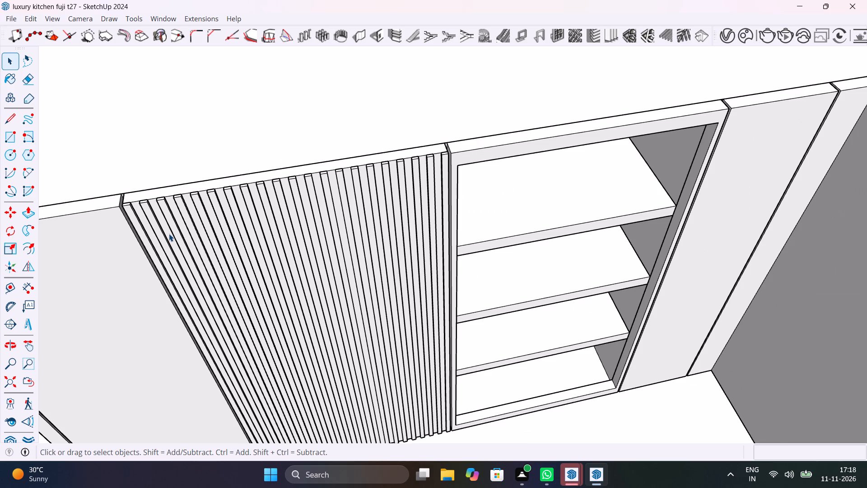
pyautogui.scroll(3, 169, 234)
pyautogui.scroll(-2, 169, 234)
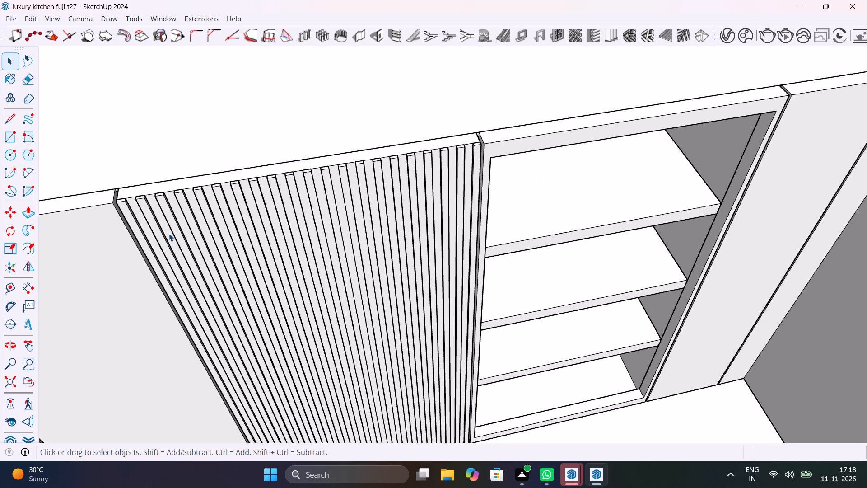
pyautogui.scroll(-3, 169, 234)
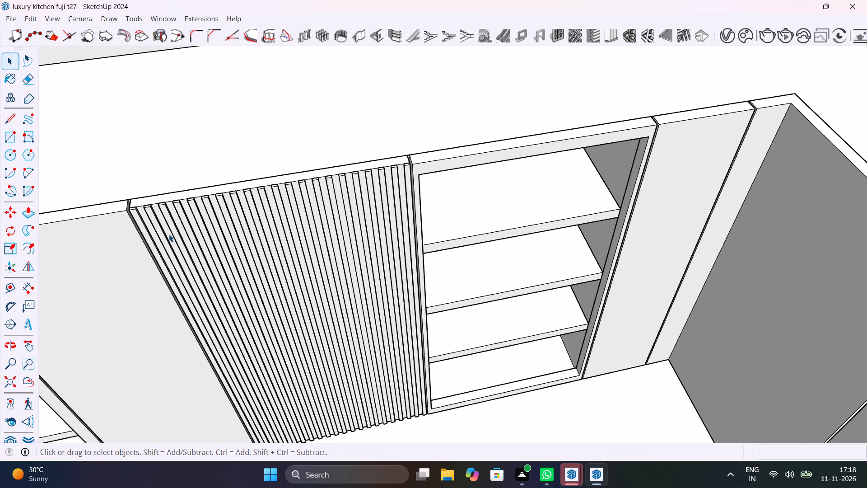
# Review the whole kitchen layout from above, including wall cabinets, base cabinets and both curved end-shelf units.
pyautogui.scroll(-11, 169, 234)
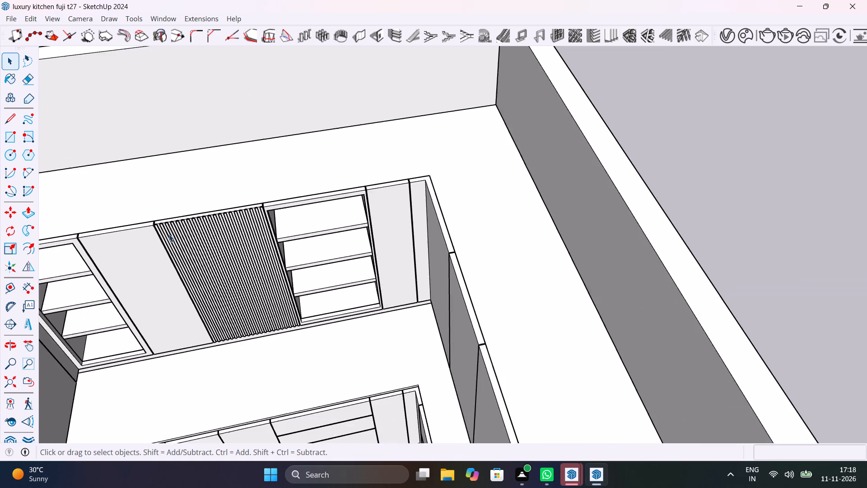
pyautogui.scroll(-13, 169, 234)
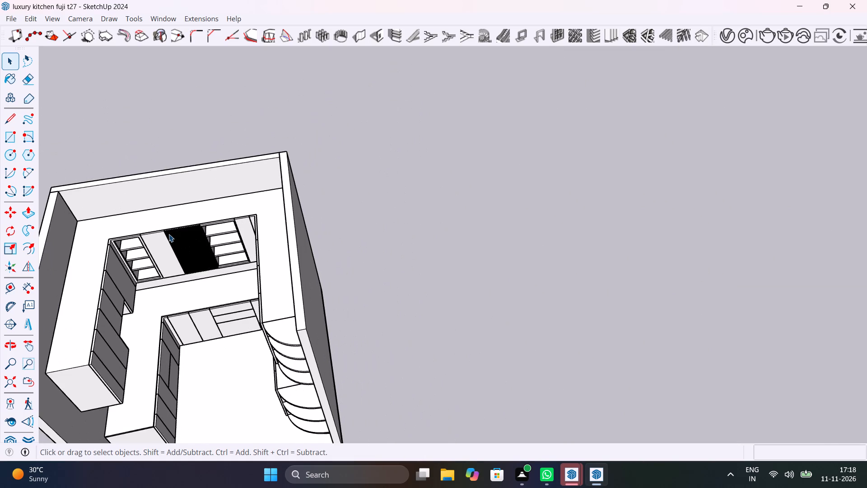
pyautogui.scroll(-3, 169, 234)
pyautogui.moveTo(169, 233); pyautogui.dragTo(358, 164, button='middle')
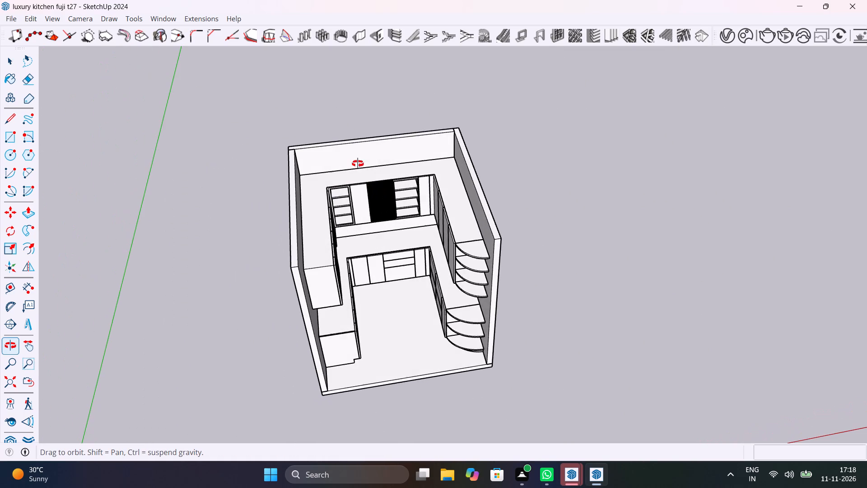
pyautogui.moveTo(358, 164); pyautogui.dragTo(357, 155, button='middle')
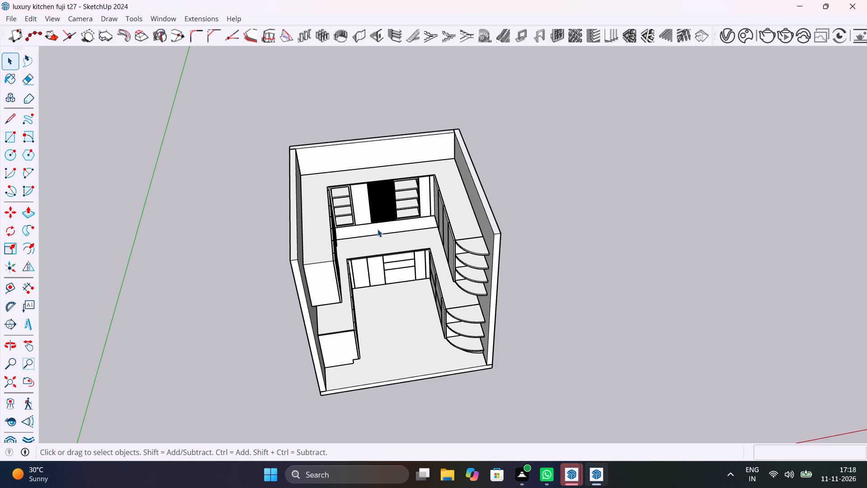
pyautogui.scroll(2, 378, 229)
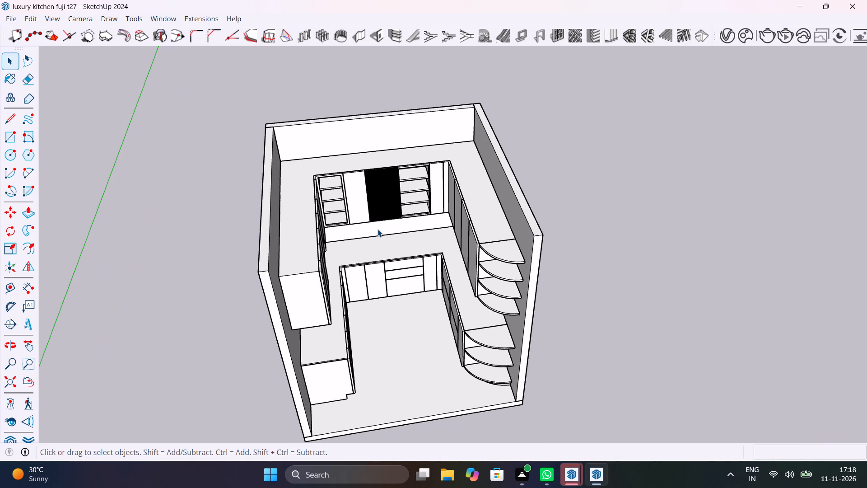
pyautogui.scroll(2, 378, 229)
pyautogui.moveTo(391, 246); pyautogui.dragTo(353, 206, button='middle')
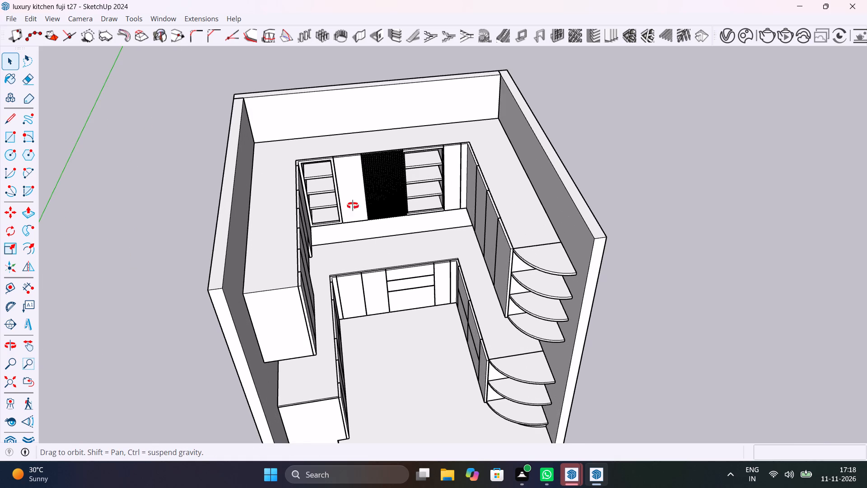
pyautogui.moveTo(353, 206); pyautogui.dragTo(397, 181, button='middle')
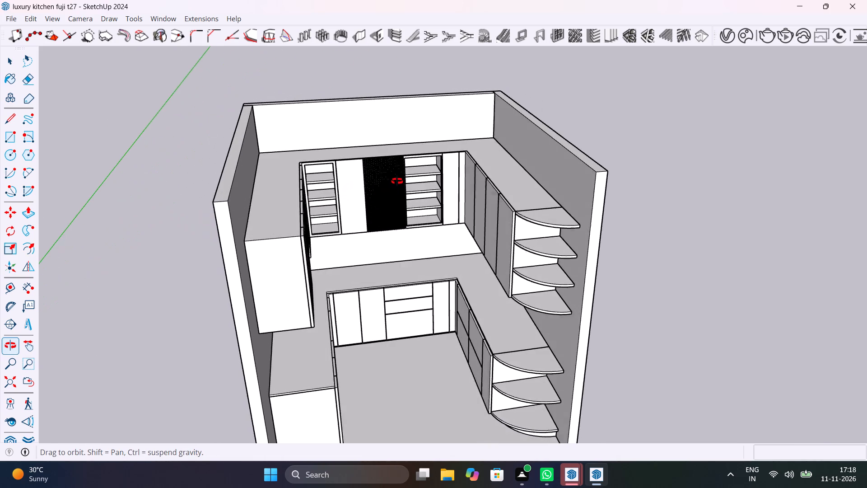
# Review the whole kitchen from its open side and from above, covering wall cabinets, base cabinets and both curved end-shelf units.
pyautogui.moveTo(397, 181); pyautogui.dragTo(397, 180, button='middle')
pyautogui.moveTo(427, 207); pyautogui.dragTo(392, 126, button='middle')
pyautogui.scroll(1, 392, 126)
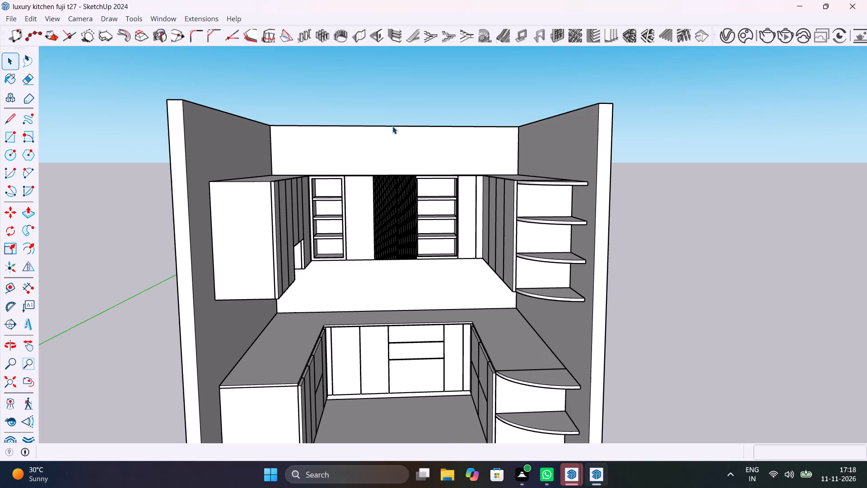
pyautogui.moveTo(444, 264); pyautogui.dragTo(477, 206, button='middle')
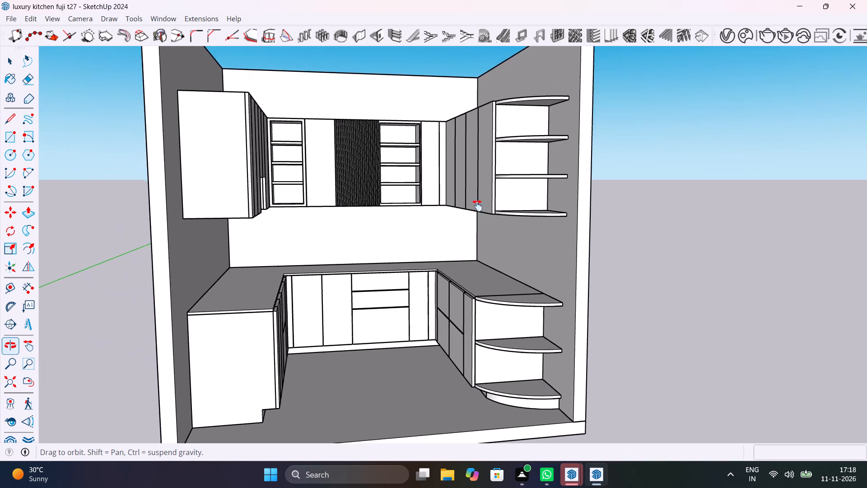
pyautogui.moveTo(477, 206); pyautogui.dragTo(469, 207, button='middle')
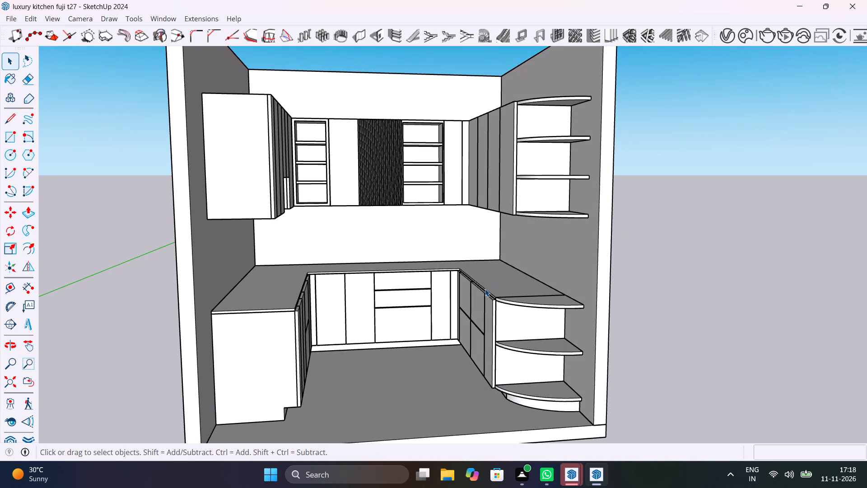
pyautogui.moveTo(485, 289); pyautogui.dragTo(438, 289, button='middle')
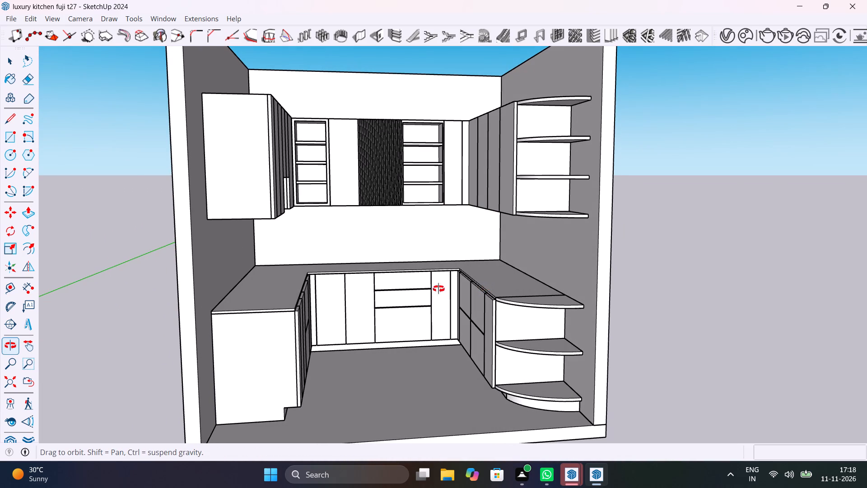
pyautogui.moveTo(438, 289); pyautogui.dragTo(521, 286, button='middle')
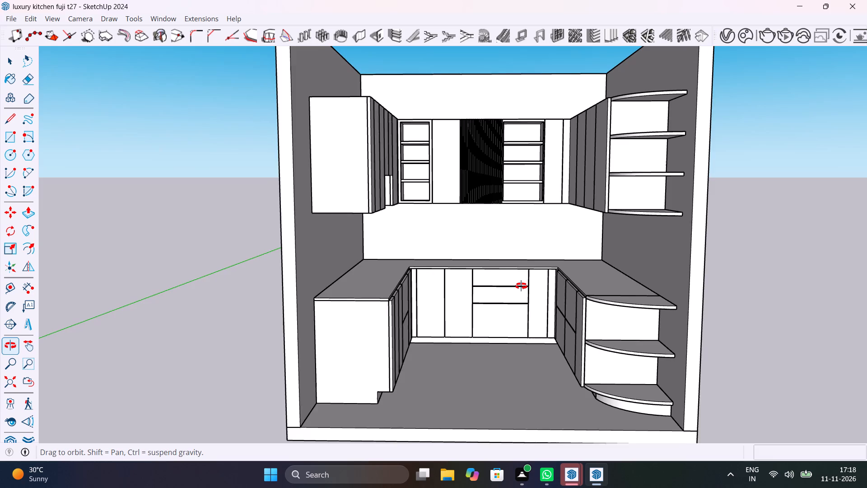
pyautogui.moveTo(521, 286); pyautogui.dragTo(530, 299, button='middle')
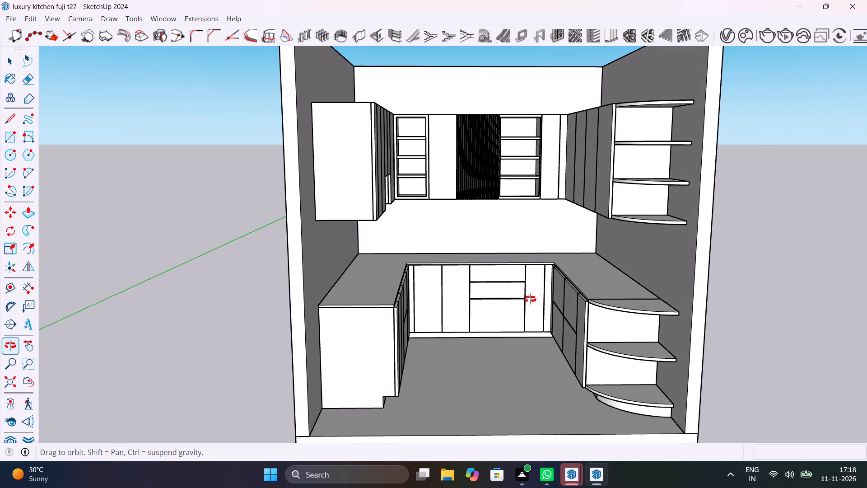
pyautogui.moveTo(530, 299); pyautogui.dragTo(528, 299, button='middle')
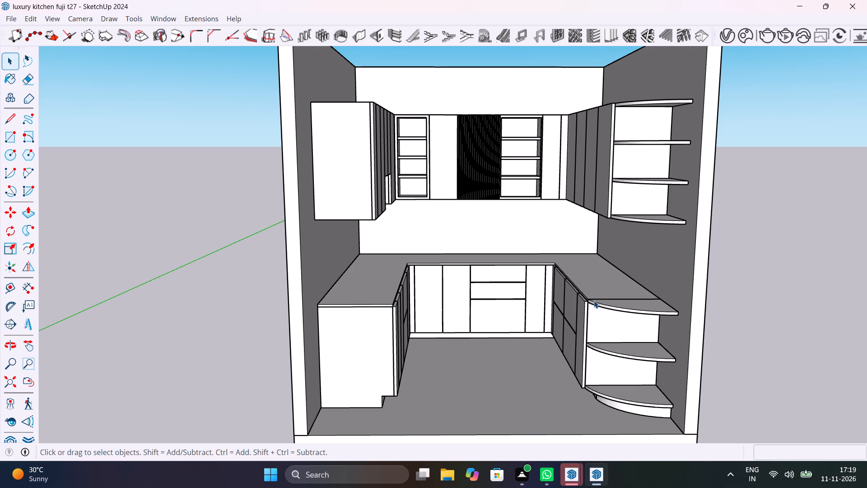
pyautogui.scroll(-4, 480, 250)
pyautogui.moveTo(522, 276); pyautogui.dragTo(455, 281, button='middle')
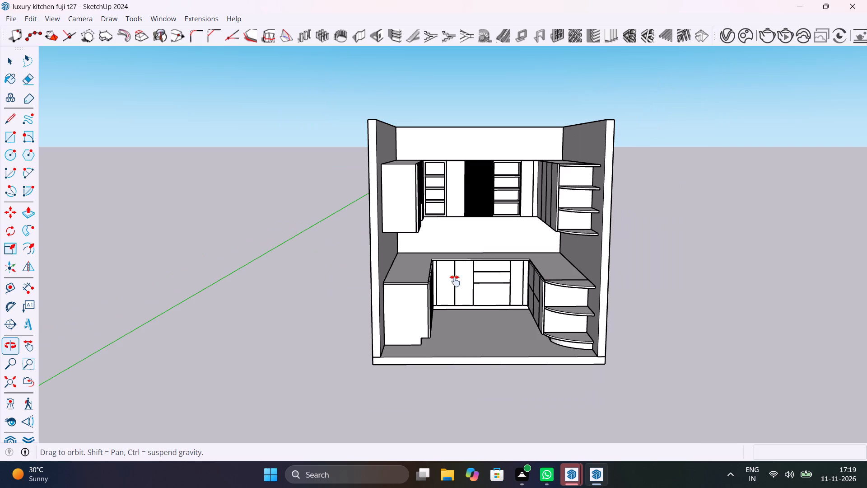
pyautogui.moveTo(455, 281); pyautogui.dragTo(464, 348, button='middle')
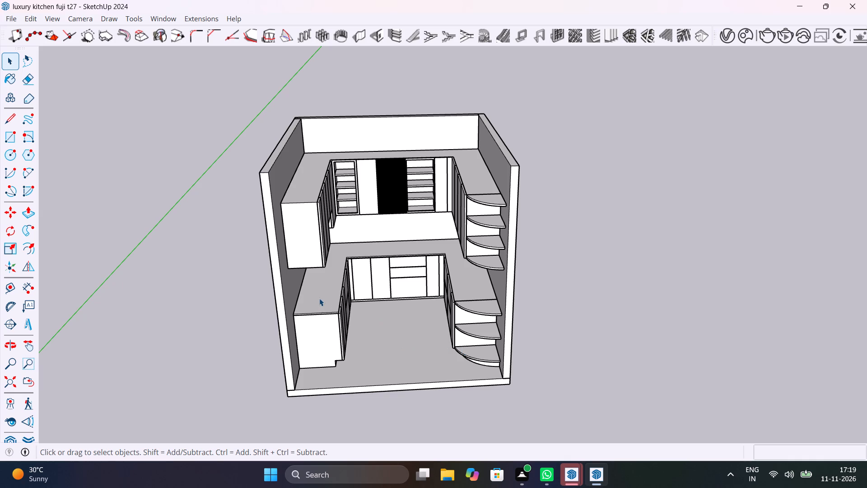
# Open the countertop group and push/pull its front edge out 1" to the door faces along the run opposite the curved shelves.
pyautogui.scroll(1, 319, 298)
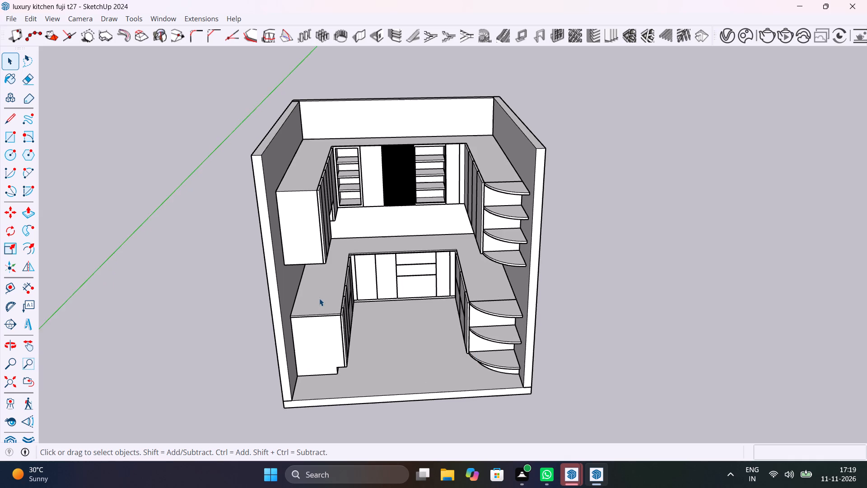
pyautogui.scroll(3, 319, 298)
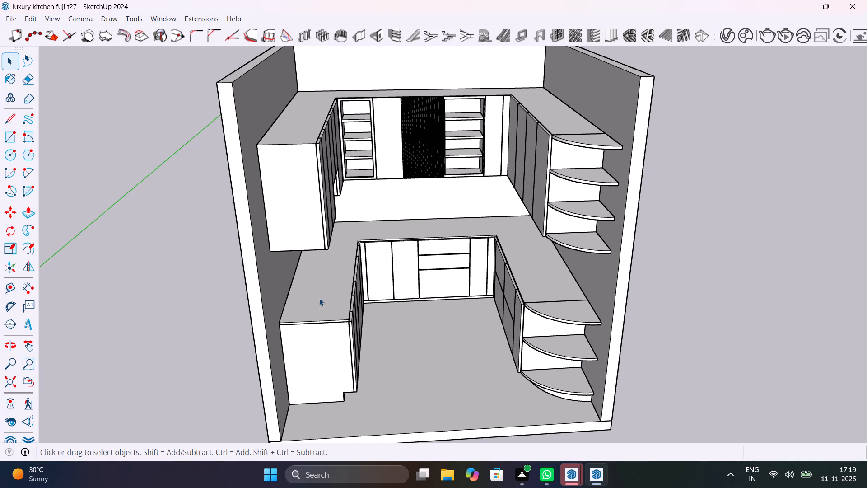
pyautogui.scroll(10, 319, 298)
pyautogui.moveTo(327, 318); pyautogui.dragTo(258, 289, button='middle')
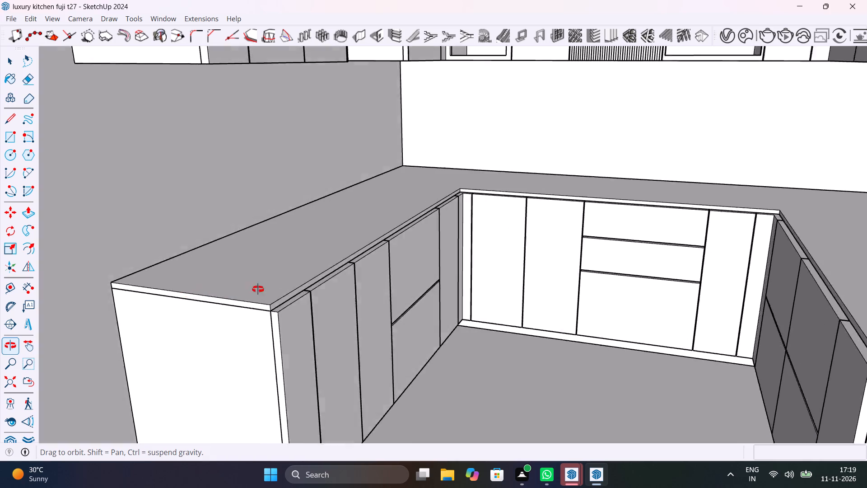
pyautogui.moveTo(258, 289); pyautogui.dragTo(208, 304, button='middle')
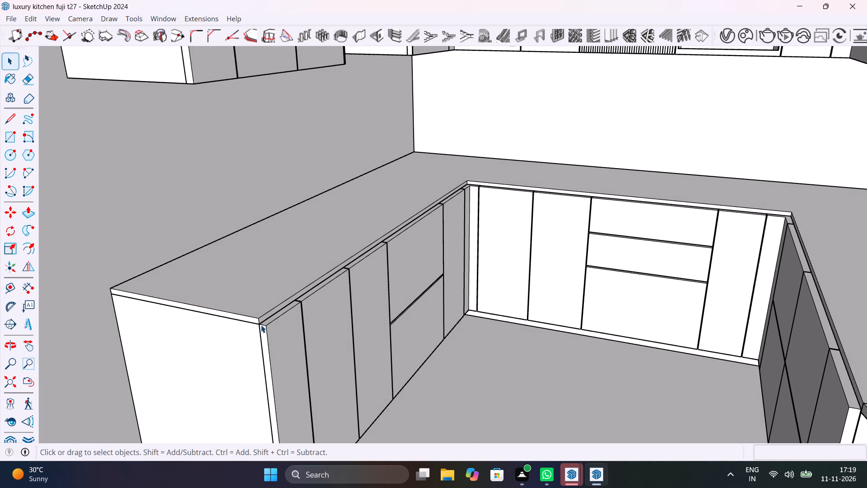
pyautogui.scroll(15, 261, 324)
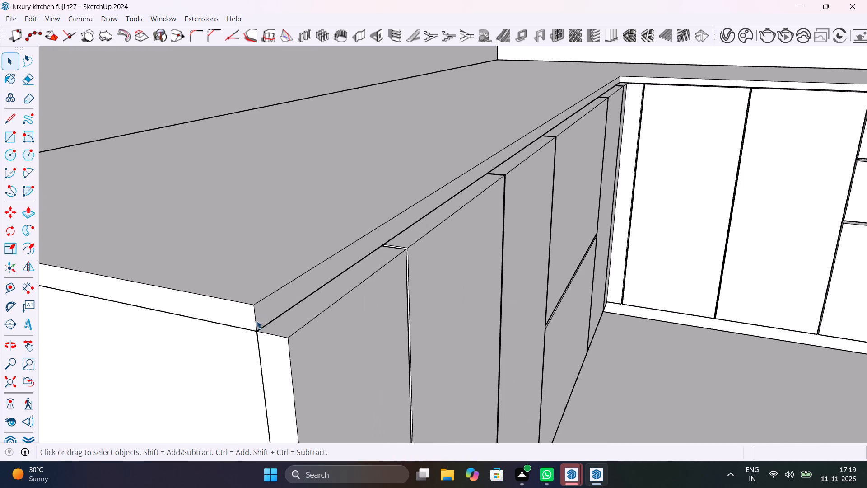
pyautogui.scroll(1, 257, 321)
pyautogui.moveTo(257, 321); pyautogui.dragTo(305, 285, button='middle')
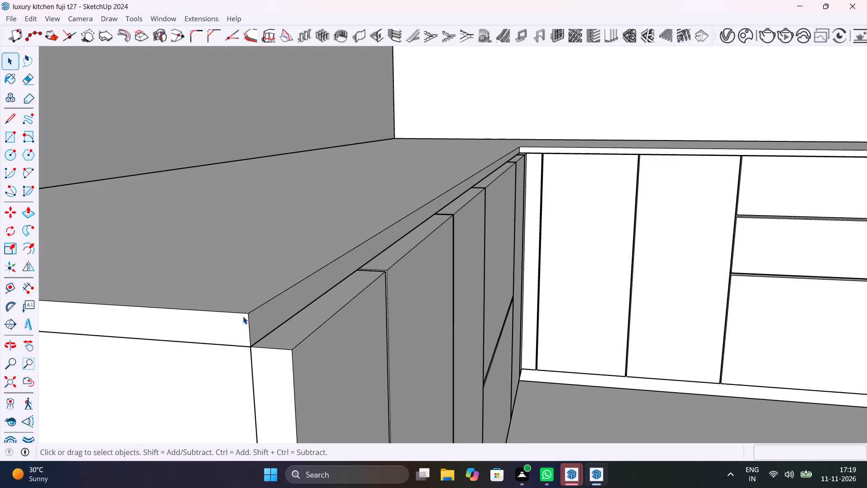
pyautogui.scroll(4, 243, 319)
pyautogui.moveTo(274, 325); pyautogui.dragTo(274, 324, button='middle')
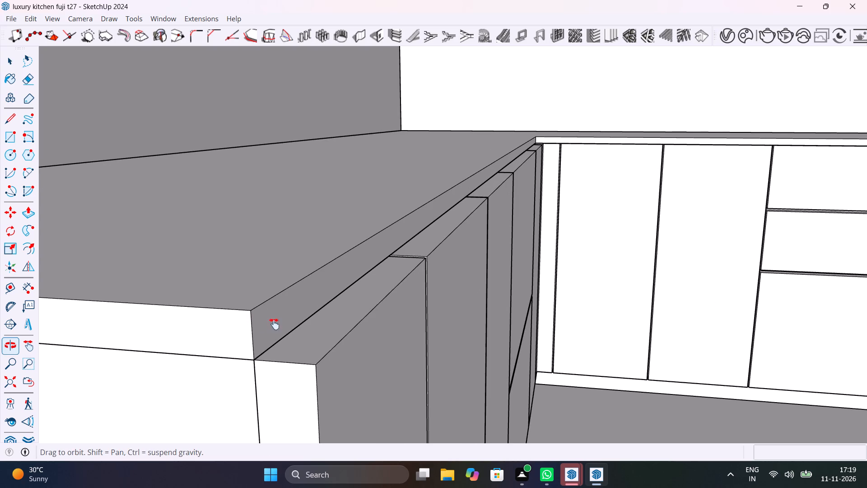
pyautogui.moveTo(274, 324); pyautogui.dragTo(237, 297, button='middle')
pyautogui.click(274, 263)
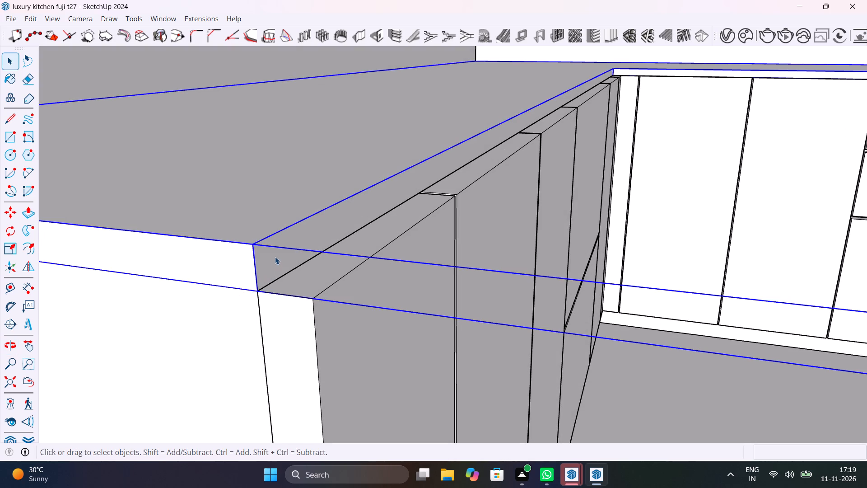
pyautogui.doubleClick(275, 256)
pyautogui.doubleClick(279, 264)
pyautogui.click(275, 259)
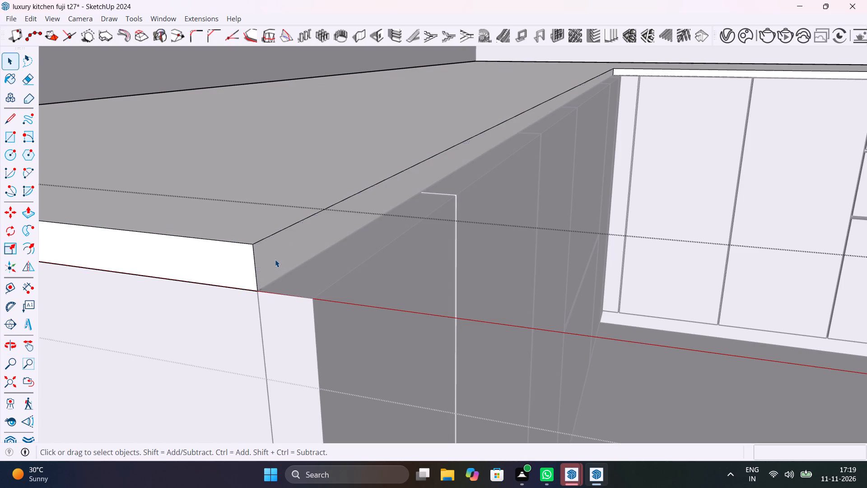
pyautogui.press('p')
pyautogui.click(275, 259)
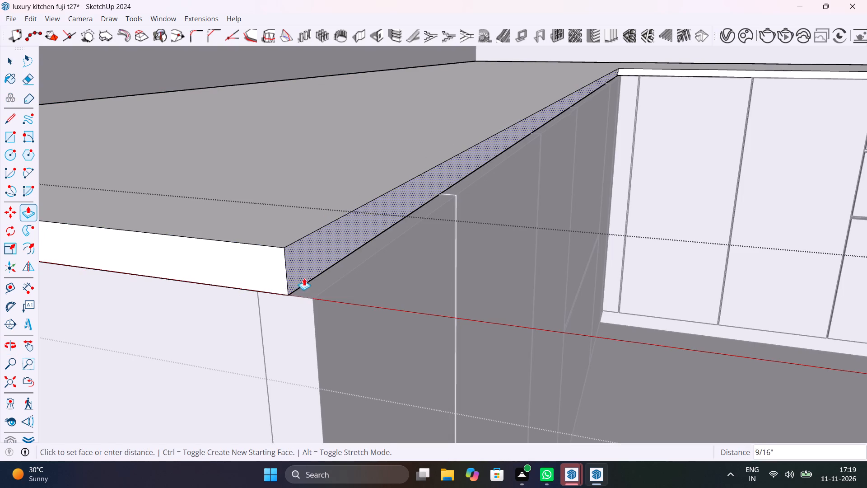
pyautogui.click(315, 301)
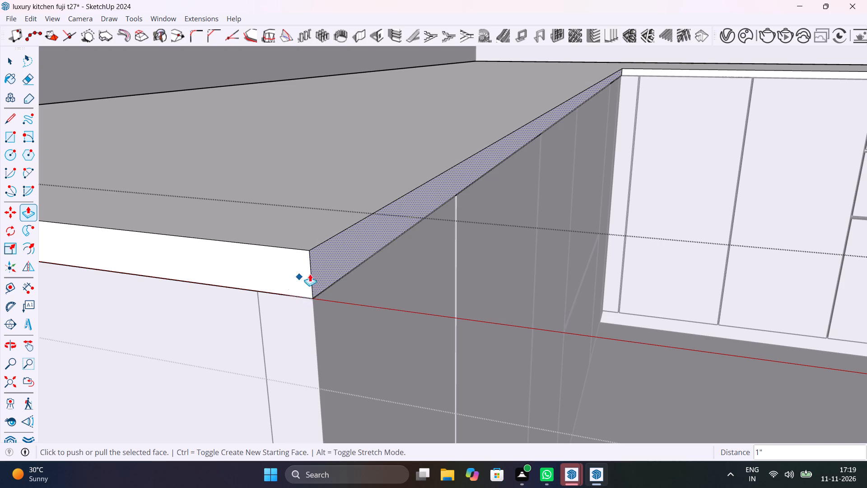
# Push/pull the countertop's front edge along the back wall run outward by the same 1", flush with the door faces.
pyautogui.scroll(-5, 328, 263)
pyautogui.moveTo(475, 257); pyautogui.dragTo(337, 370, button='middle')
pyautogui.scroll(6, 643, 93)
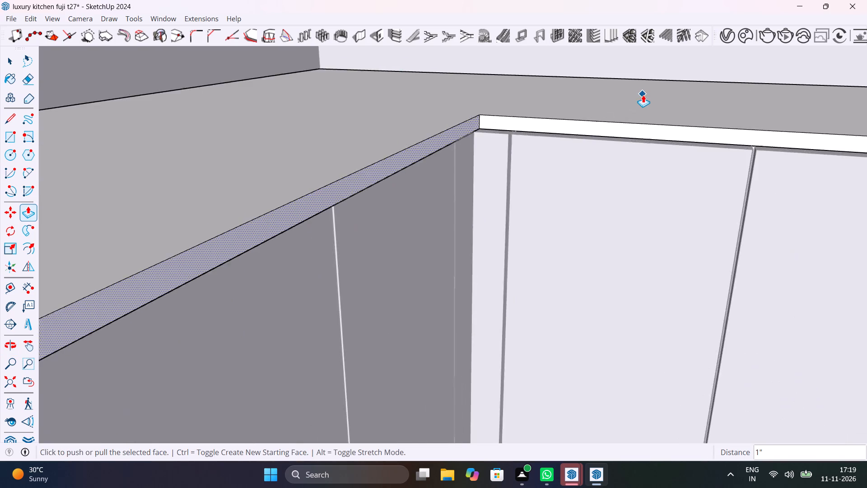
pyautogui.scroll(12, 643, 95)
pyautogui.press('space')
pyautogui.scroll(-14, 493, 225)
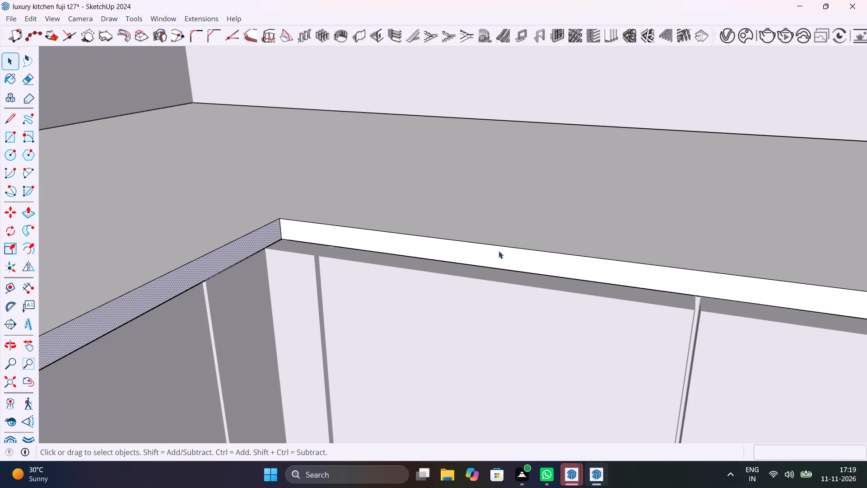
pyautogui.click(502, 254)
pyautogui.press('p')
pyautogui.doubleClick(502, 256)
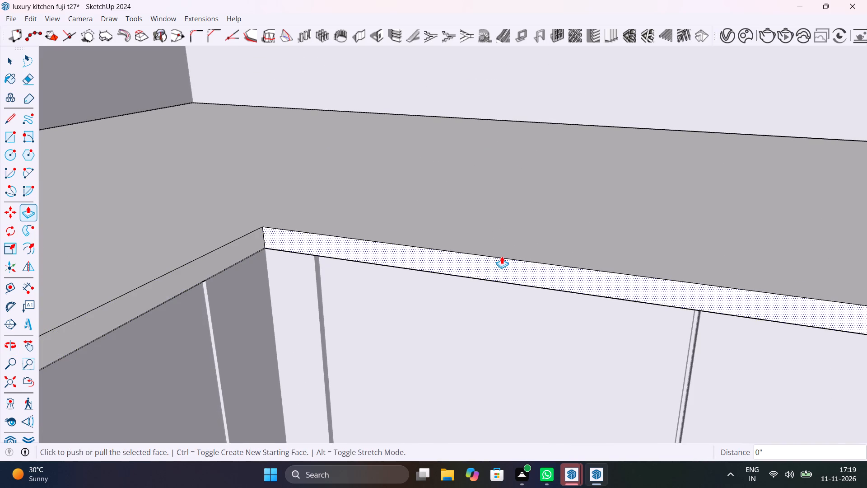
# Repeat the push/pull on the countertop's front edge along the run with the curved end shelves, and close the countertop group.
pyautogui.scroll(-7, 502, 256)
pyautogui.scroll(-18, 502, 257)
pyautogui.keyDown('shift'); pyautogui.moveTo(527, 292); pyautogui.dragTo(410, 207, button='middle'); pyautogui.keyUp('shift')
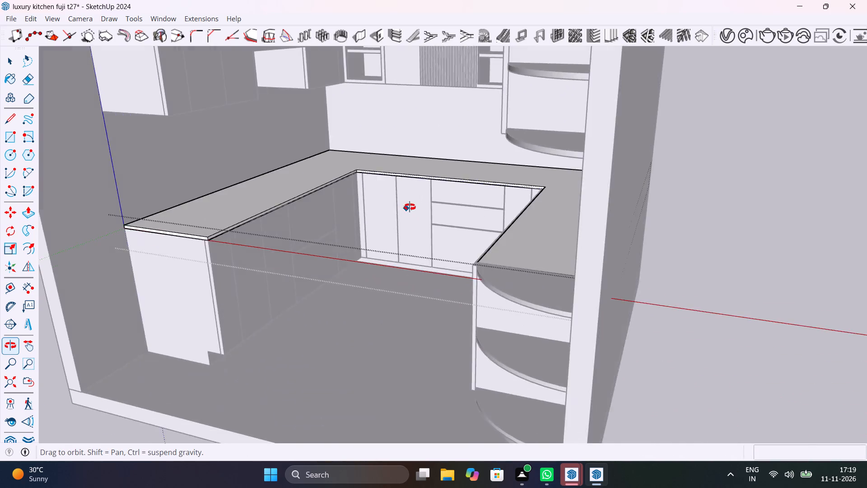
pyautogui.keyDown('shift'); pyautogui.moveTo(410, 207); pyautogui.dragTo(573, 246, button='middle'); pyautogui.keyUp('shift')
pyautogui.press('space')
pyautogui.scroll(18, 557, 261)
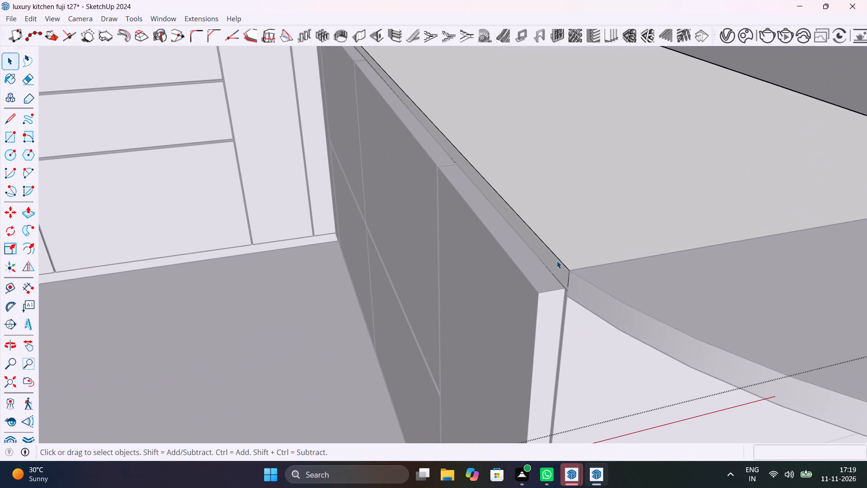
pyautogui.click(557, 263)
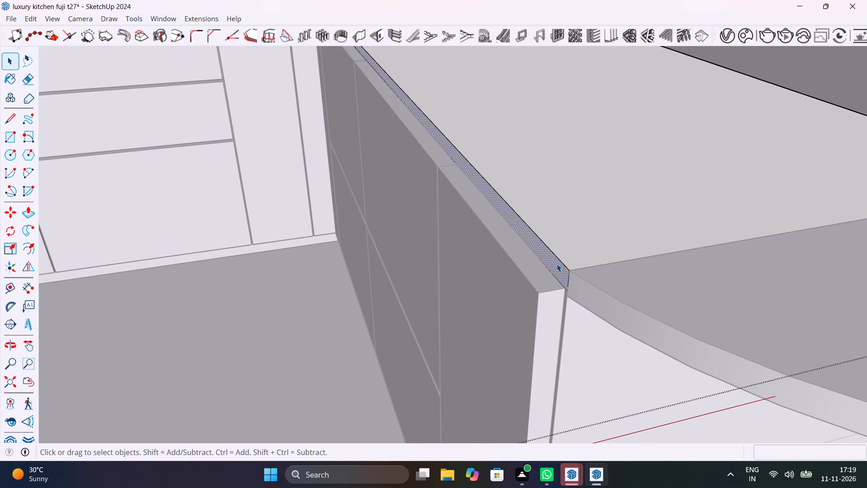
pyautogui.press('p')
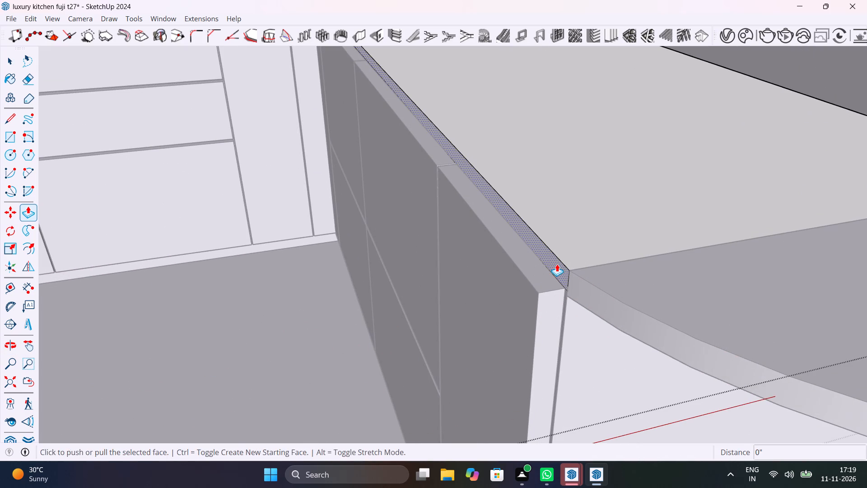
pyautogui.click(557, 264)
pyautogui.doubleClick(557, 264)
pyautogui.scroll(-17, 557, 265)
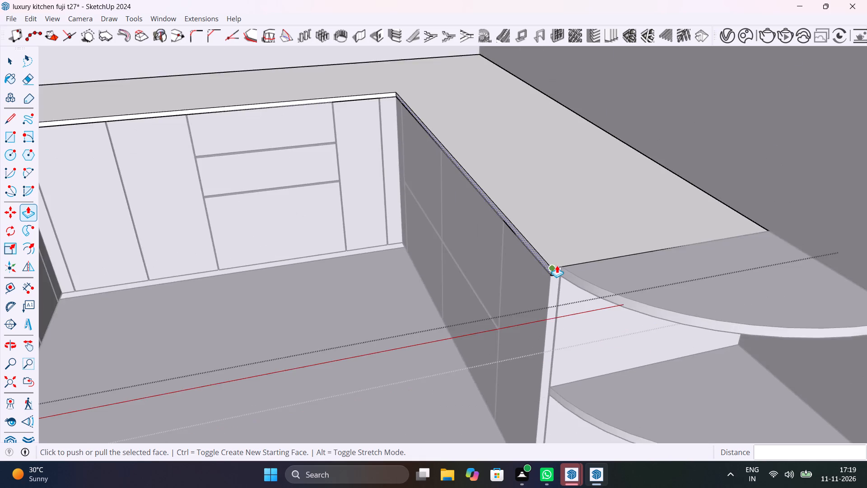
pyautogui.scroll(-1, 557, 265)
pyautogui.press('space')
pyautogui.scroll(-7, 558, 257)
pyautogui.click(759, 250)
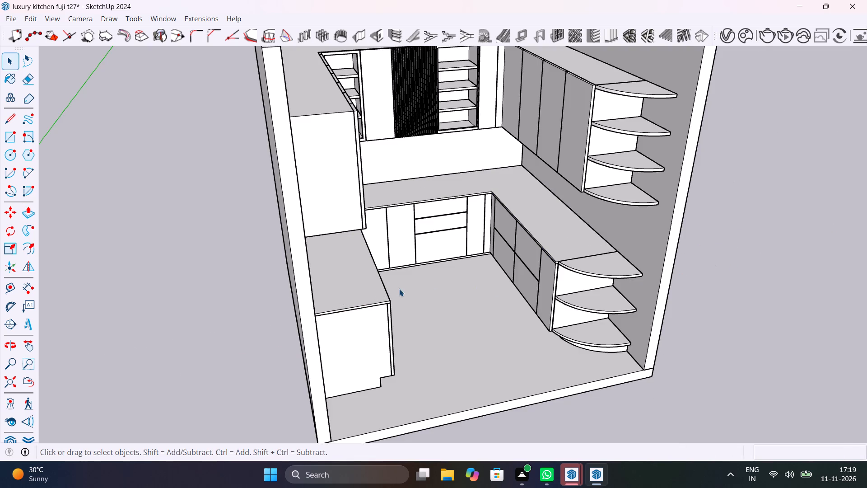
# Inside the countertop group, draw tangent 2-point arcs spanning about 9/16" across the lower and upper front corners of the end face opposite the curved shelves.
pyautogui.scroll(11, 398, 288)
pyautogui.scroll(1, 369, 325)
pyautogui.moveTo(369, 324); pyautogui.dragTo(364, 246, button='middle')
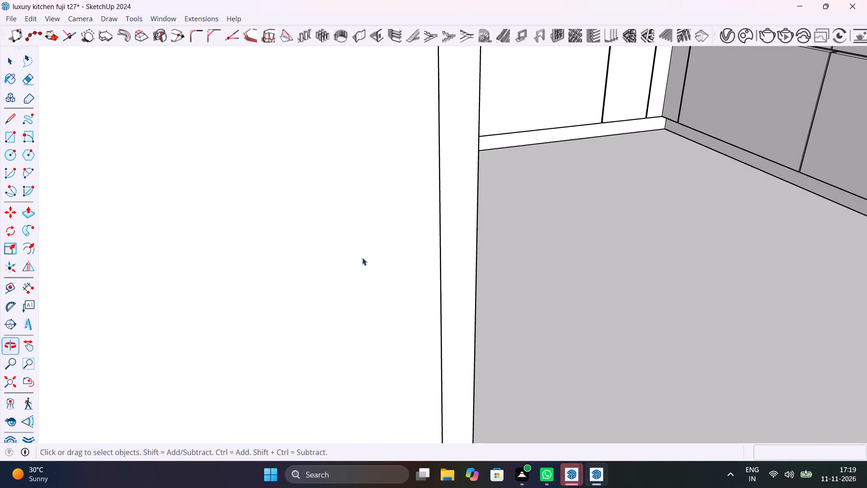
pyautogui.scroll(-12, 362, 257)
pyautogui.keyDown('shift'); pyautogui.moveTo(384, 195); pyautogui.dragTo(433, 254, button='middle'); pyautogui.keyUp('shift')
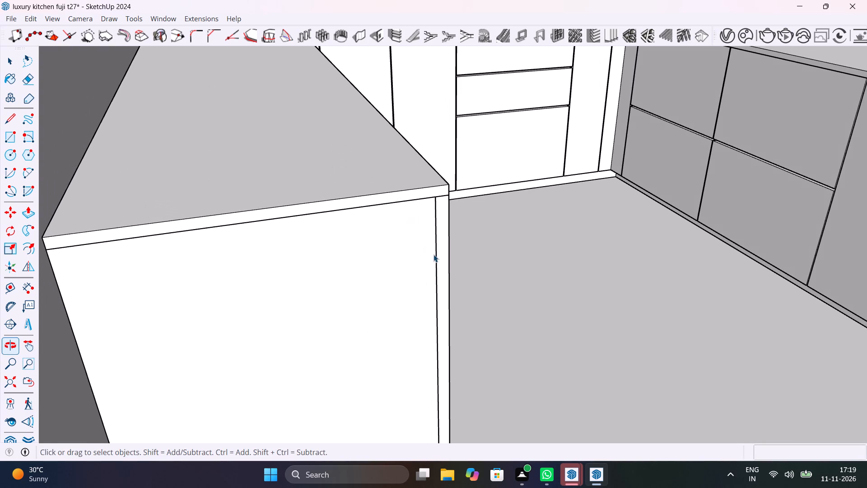
pyautogui.moveTo(438, 231); pyautogui.dragTo(289, 220, button='middle')
pyautogui.scroll(9, 470, 190)
pyautogui.doubleClick(477, 188)
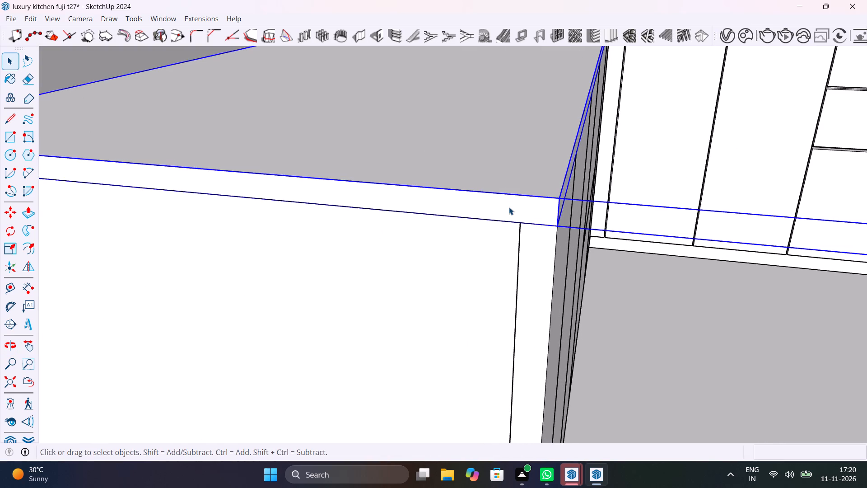
pyautogui.doubleClick(509, 206)
pyautogui.scroll(6, 509, 206)
pyautogui.moveTo(587, 232); pyautogui.dragTo(530, 247, button='middle')
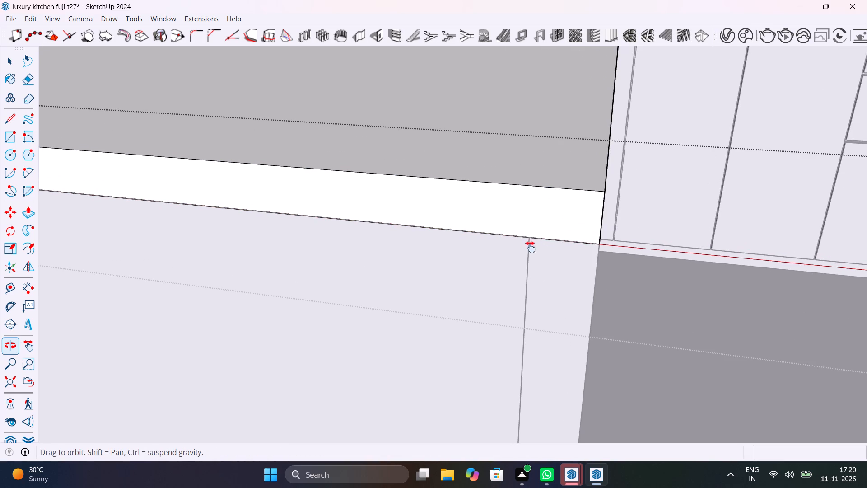
pyautogui.moveTo(530, 247); pyautogui.dragTo(518, 242, button='middle')
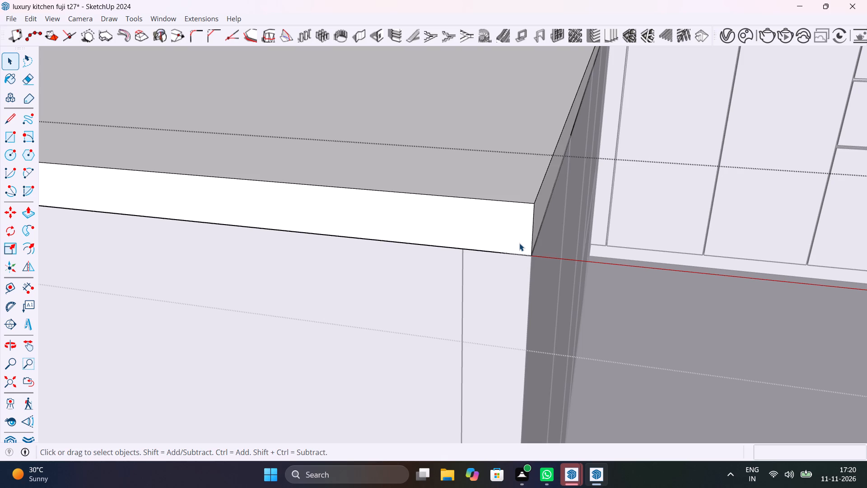
pyautogui.press('a')
pyautogui.click(531, 230)
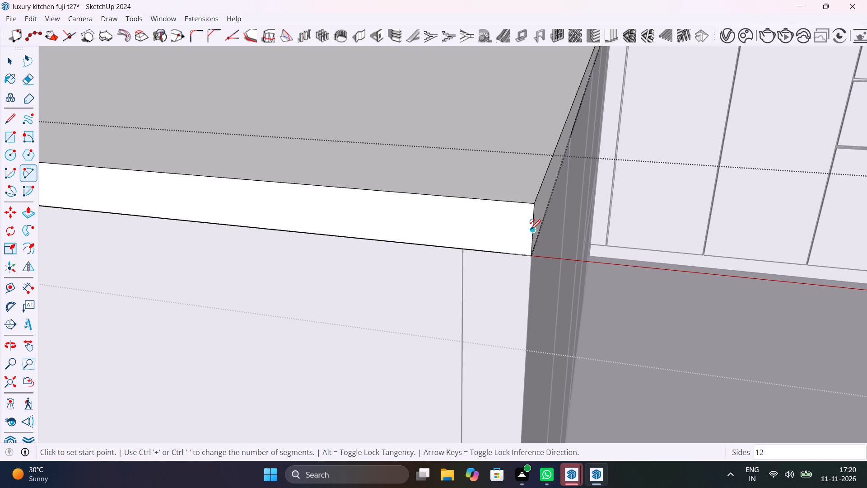
pyautogui.scroll(8, 507, 249)
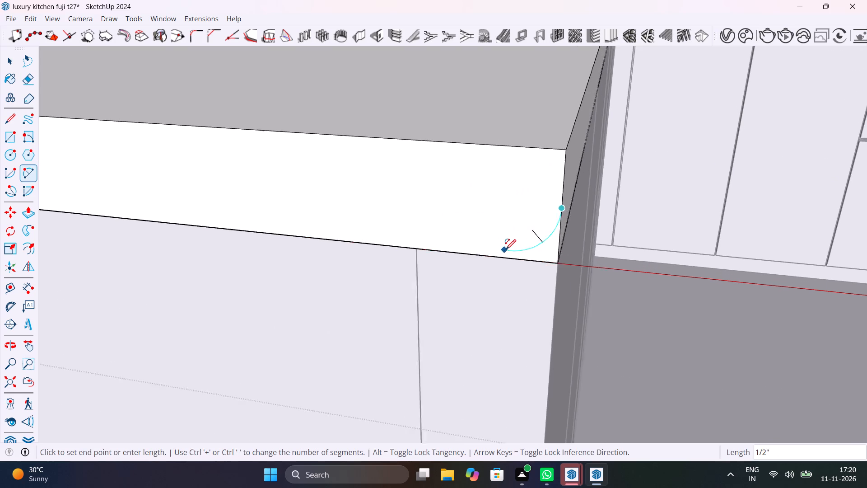
pyautogui.scroll(2, 506, 249)
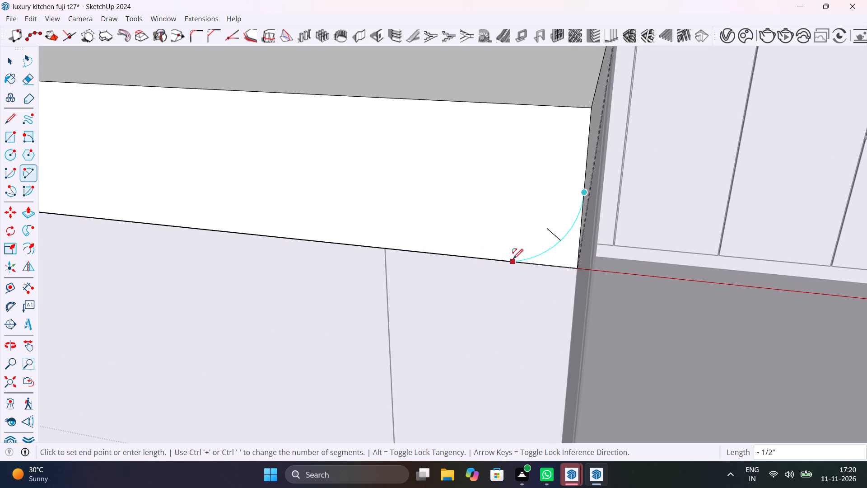
pyautogui.doubleClick(499, 257)
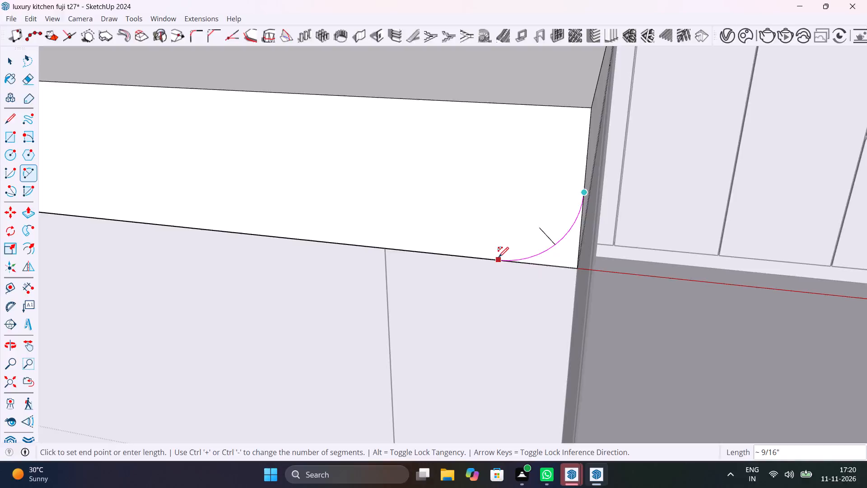
pyautogui.doubleClick(574, 140)
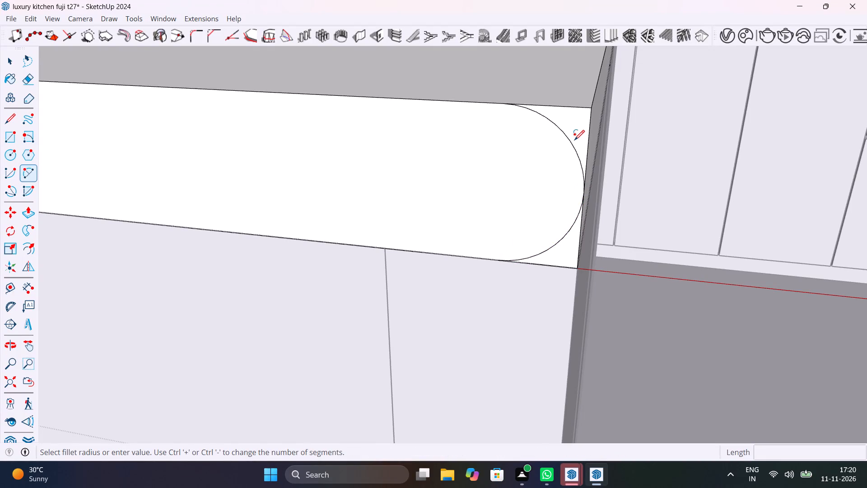
pyautogui.press('space')
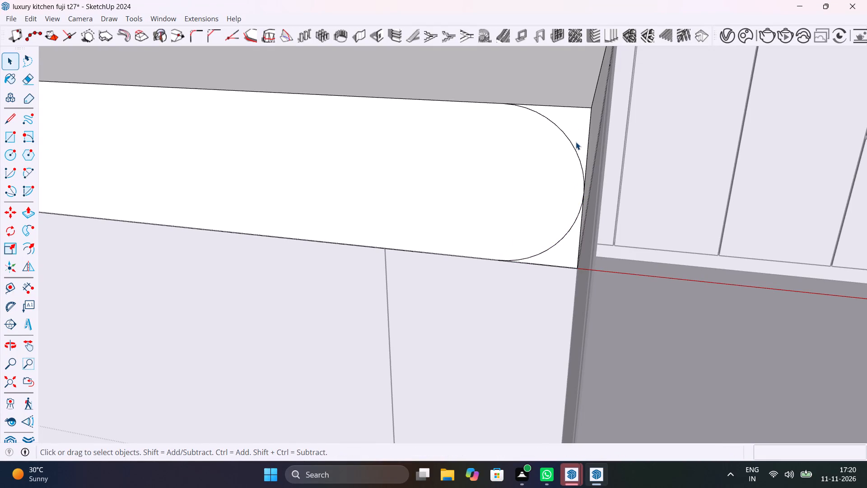
# Select the countertop's top front edges along all three runs and weld them into one continuous path.
pyautogui.moveTo(577, 143); pyautogui.dragTo(485, 173, button='middle')
pyautogui.click(596, 122)
pyautogui.scroll(-2, 583, 142)
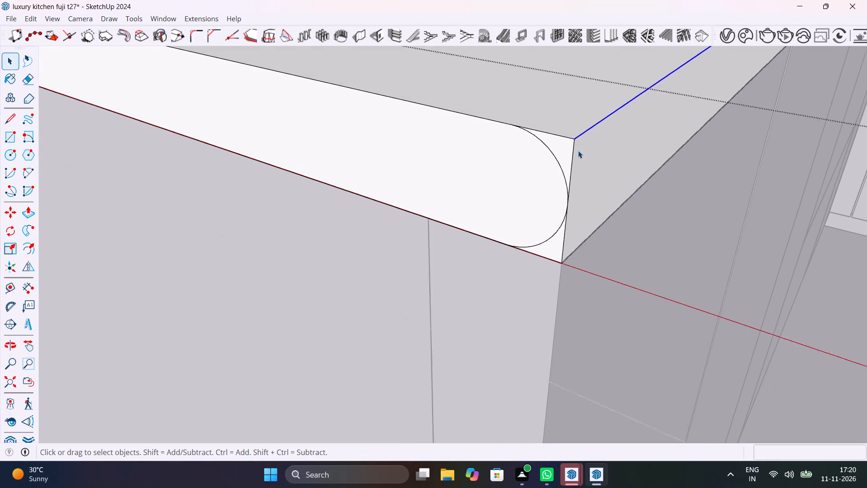
pyautogui.scroll(-20, 578, 150)
pyautogui.scroll(-8, 578, 150)
pyautogui.scroll(1, 583, 158)
pyautogui.keyDown('shift'); pyautogui.moveTo(585, 159); pyautogui.dragTo(423, 267, button='middle'); pyautogui.keyUp('shift')
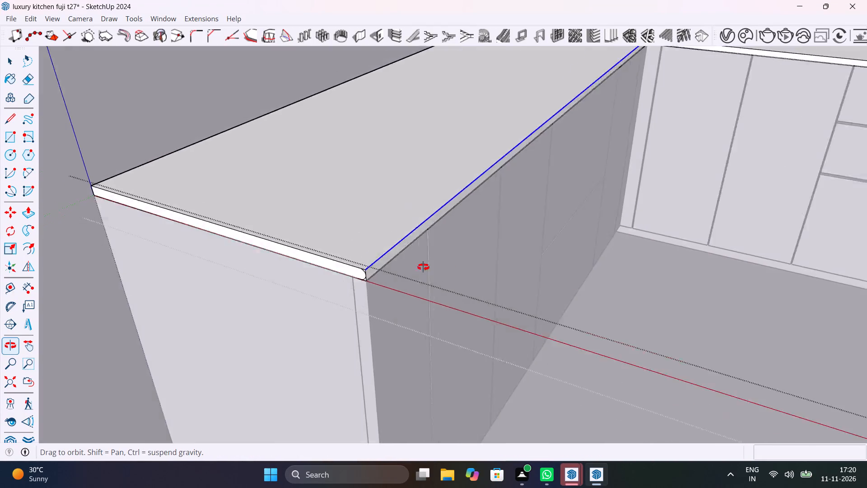
pyautogui.keyDown('shift'); pyautogui.moveTo(423, 267); pyautogui.dragTo(517, 265, button='middle'); pyautogui.keyUp('shift')
pyautogui.keyDown('shift'); pyautogui.moveTo(562, 142); pyautogui.dragTo(426, 359, button='middle'); pyautogui.keyUp('shift')
pyautogui.scroll(6, 400, 267)
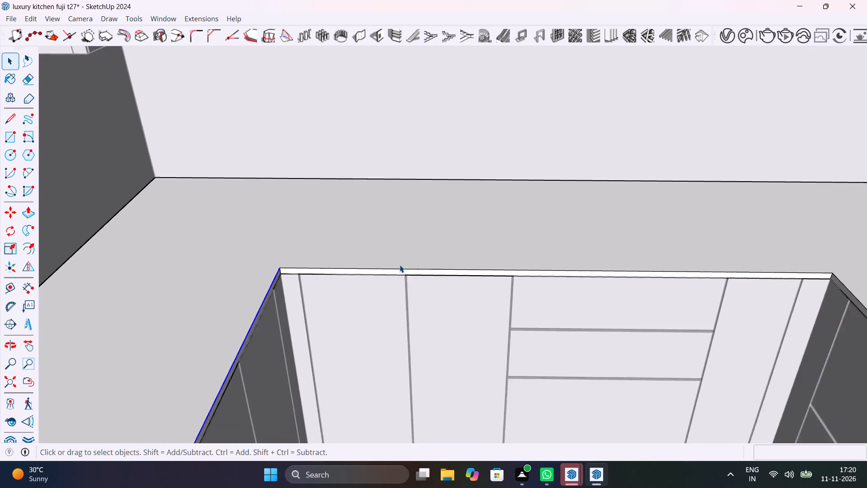
pyautogui.scroll(4, 400, 265)
pyautogui.keyDown('shift'); pyautogui.click(422, 272); pyautogui.keyUp('shift')
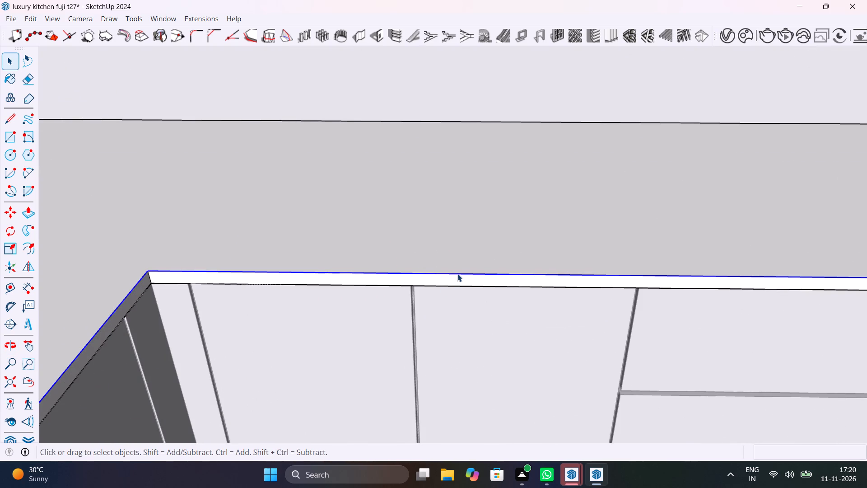
pyautogui.scroll(-9, 457, 274)
pyautogui.keyDown('shift'); pyautogui.moveTo(463, 282); pyautogui.dragTo(498, 227, button='middle'); pyautogui.keyUp('shift')
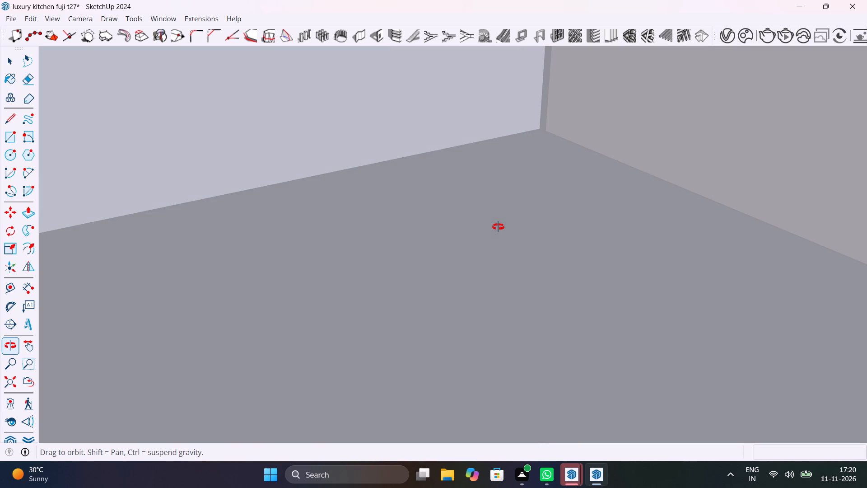
pyautogui.keyDown('shift'); pyautogui.moveTo(498, 227); pyautogui.dragTo(24, 234, button='middle'); pyautogui.keyUp('shift')
pyautogui.keyDown('shift'); pyautogui.moveTo(463, 249); pyautogui.dragTo(290, 235, button='middle'); pyautogui.keyUp('shift')
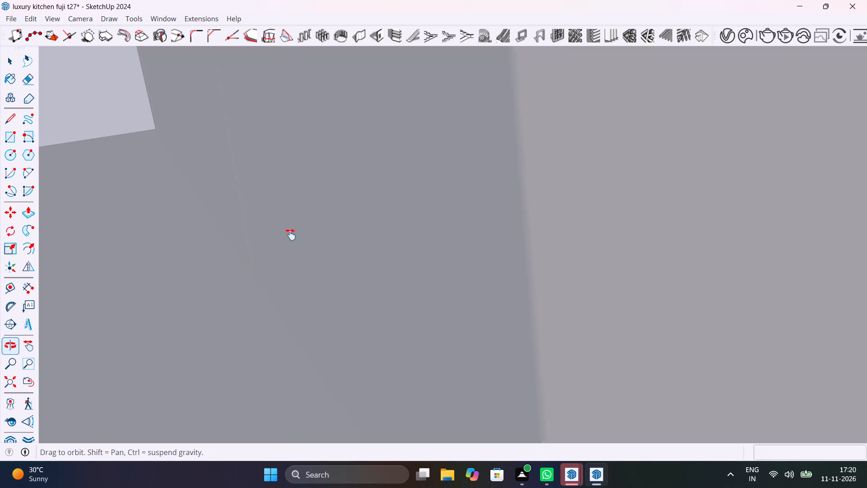
pyautogui.keyDown('shift'); pyautogui.moveTo(290, 235); pyautogui.dragTo(273, 235, button='middle'); pyautogui.keyUp('shift')
pyautogui.click(11, 378)
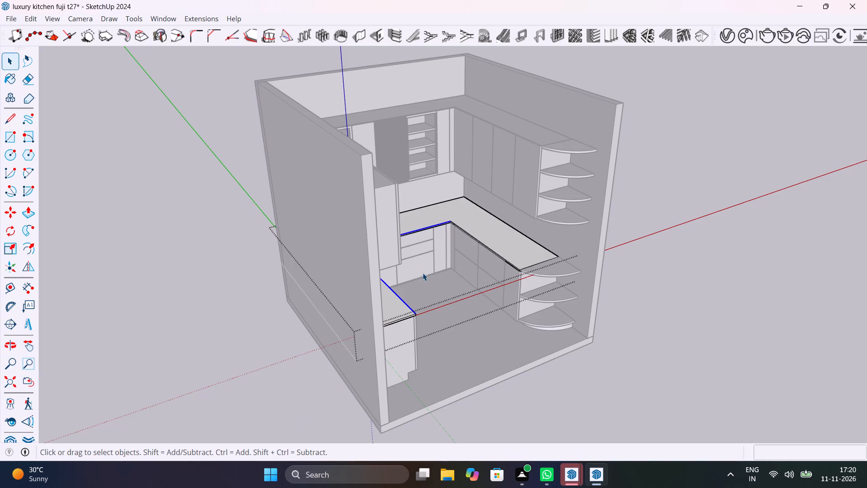
pyautogui.scroll(17, 490, 244)
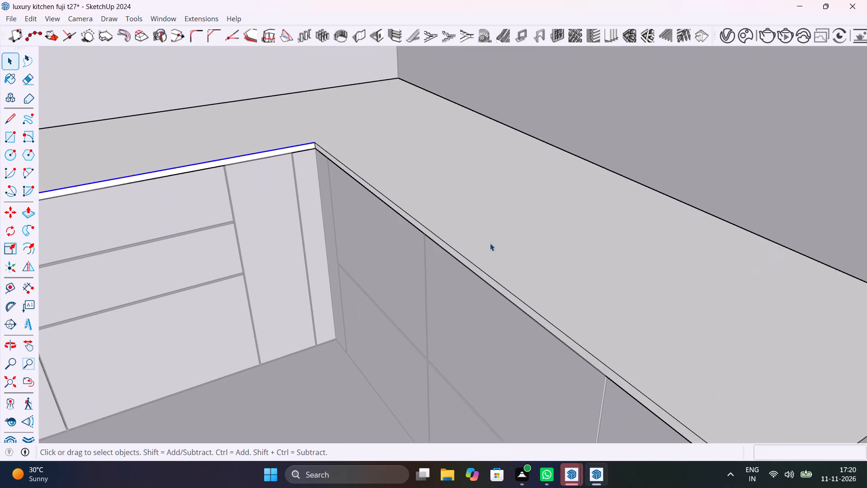
pyautogui.keyDown('shift'); pyautogui.click(505, 288); pyautogui.keyUp('shift')
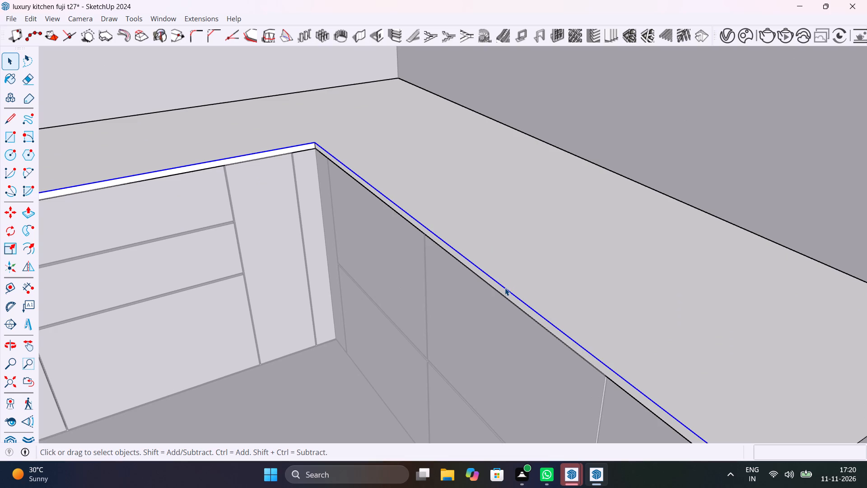
pyautogui.scroll(-12, 505, 288)
pyautogui.scroll(9, 505, 288)
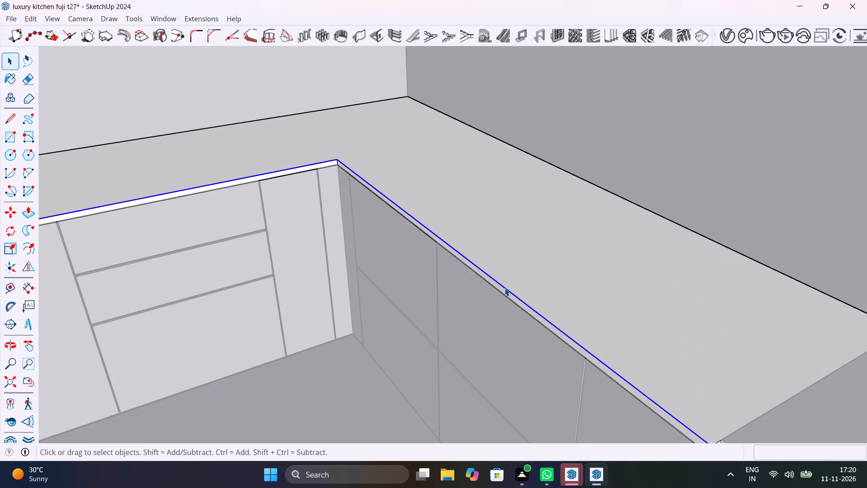
pyautogui.scroll(5, 505, 288)
pyautogui.keyDown('shift'); pyautogui.rightClick(505, 288); pyautogui.keyUp('shift')
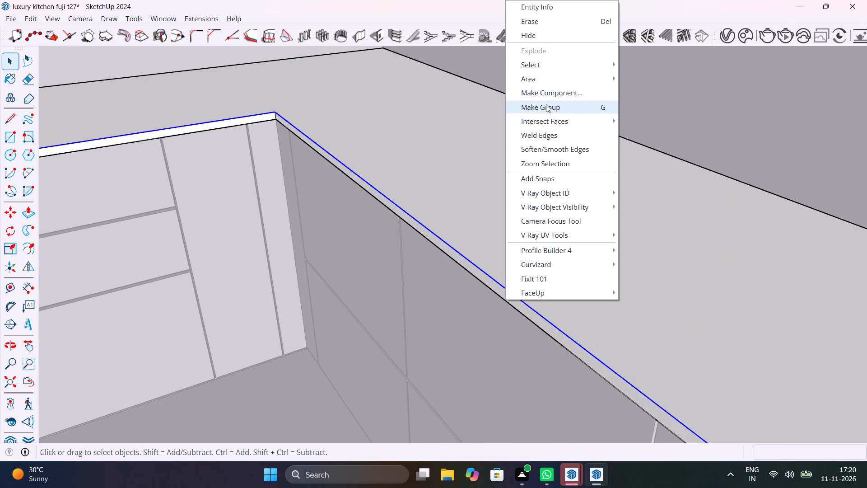
pyautogui.keyDown('shift'); pyautogui.click(554, 134); pyautogui.keyUp('shift')
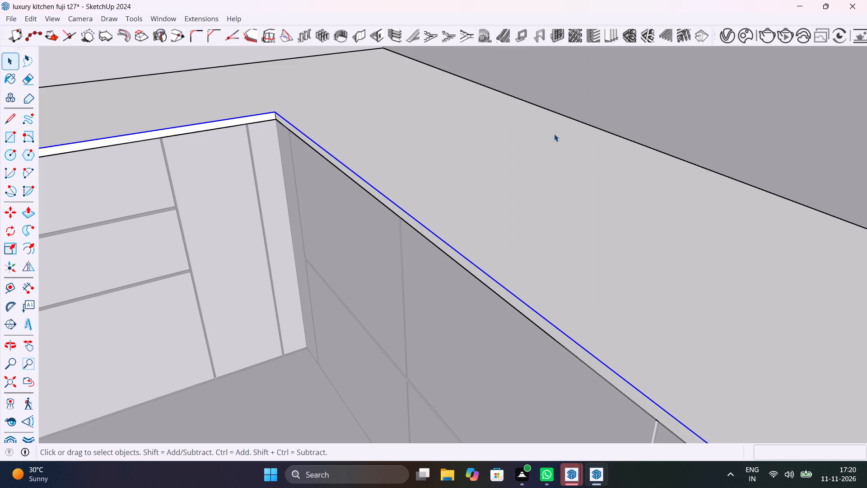
# Use Follow Me to sweep the upper corner profile along the welded top edge, rounding the countertop's upper front edge.
pyautogui.scroll(-9, 470, 210)
pyautogui.moveTo(468, 263); pyautogui.dragTo(452, 257, button='middle')
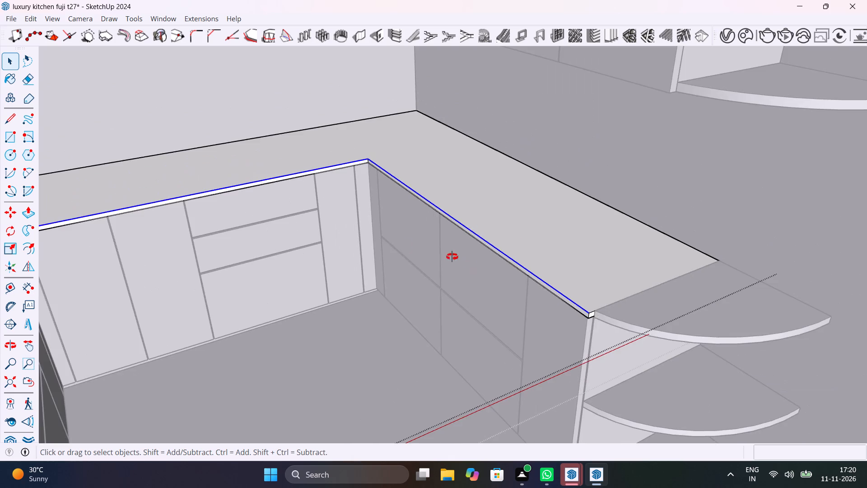
pyautogui.moveTo(452, 257); pyautogui.dragTo(619, 211, button='middle')
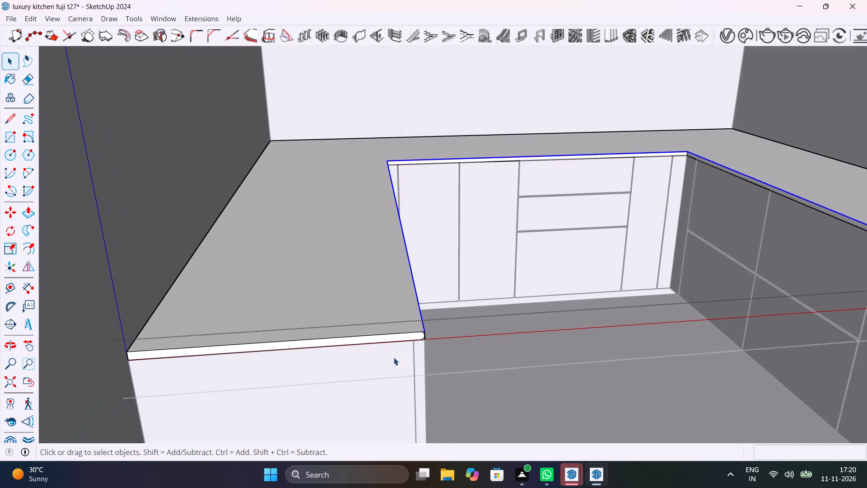
pyautogui.scroll(20, 420, 324)
pyautogui.scroll(5, 420, 324)
pyautogui.moveTo(438, 352); pyautogui.dragTo(384, 258, button='middle')
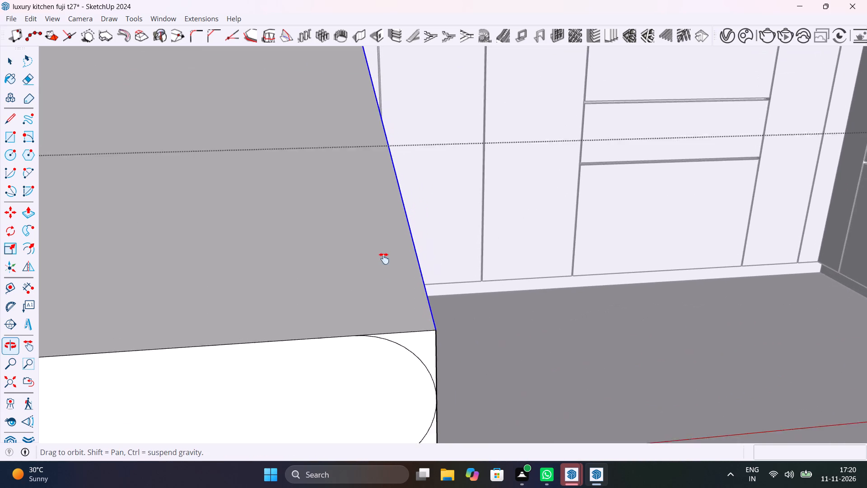
pyautogui.moveTo(384, 258); pyautogui.dragTo(336, 215, button='middle')
pyautogui.scroll(1, 336, 215)
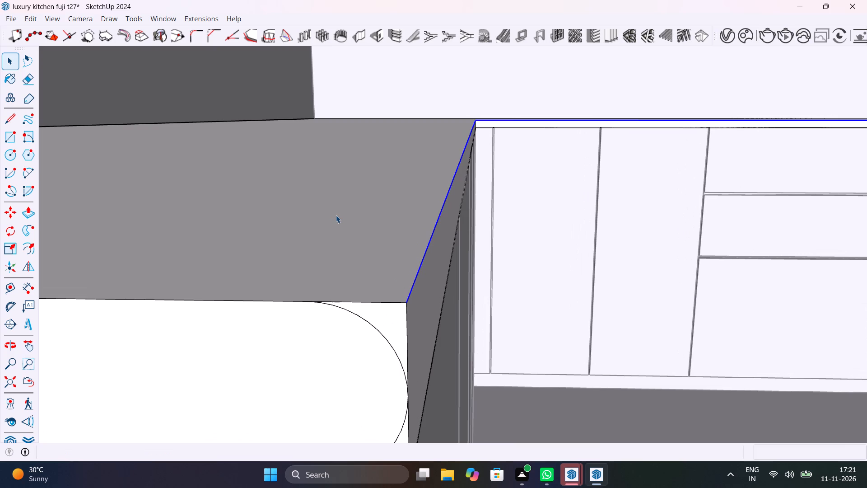
pyautogui.click(392, 321)
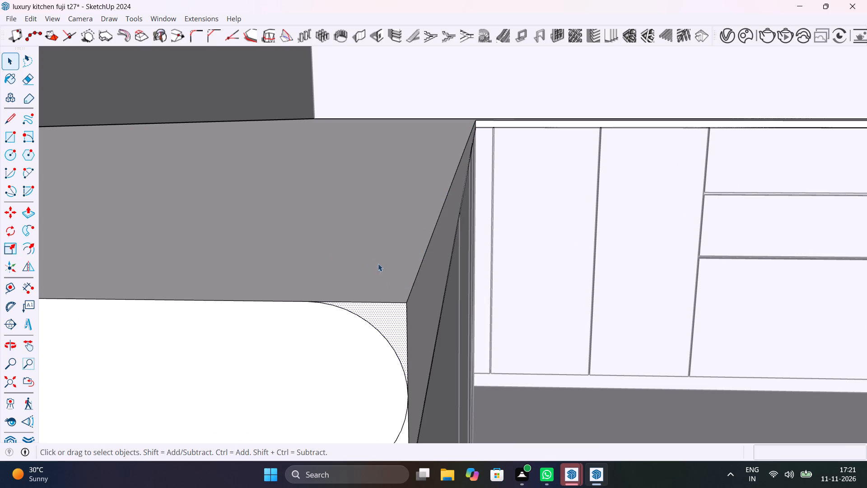
pyautogui.click(415, 280)
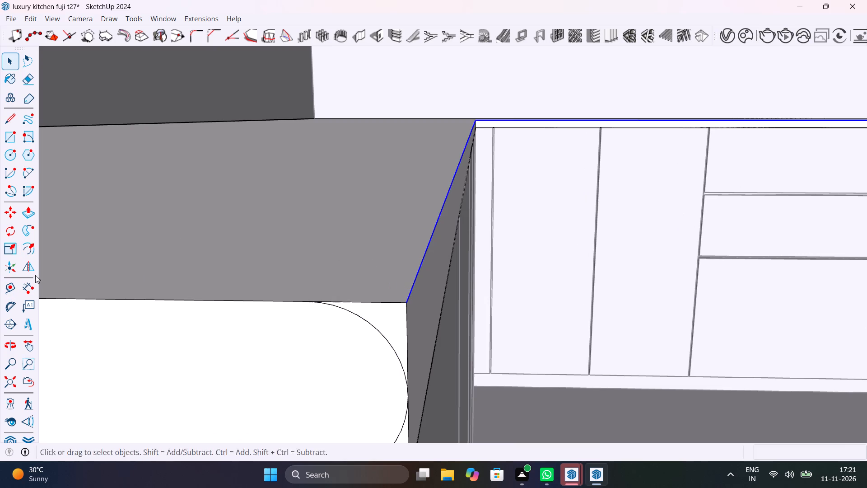
pyautogui.click(29, 233)
pyautogui.click(399, 326)
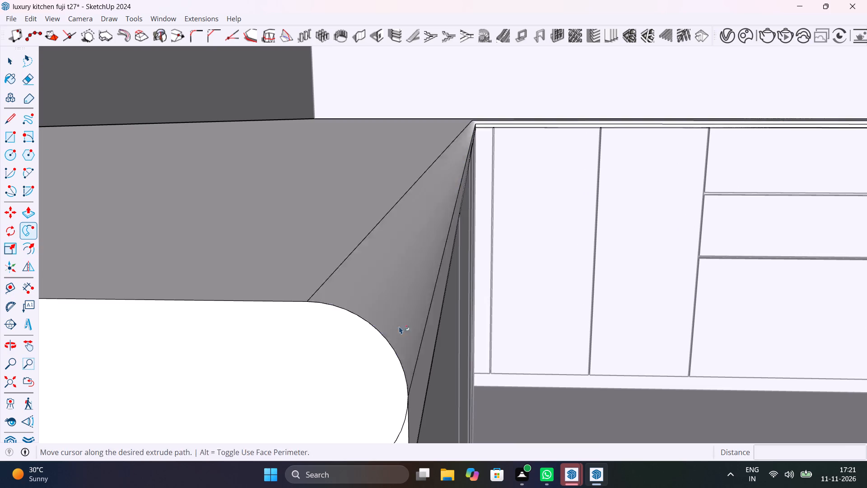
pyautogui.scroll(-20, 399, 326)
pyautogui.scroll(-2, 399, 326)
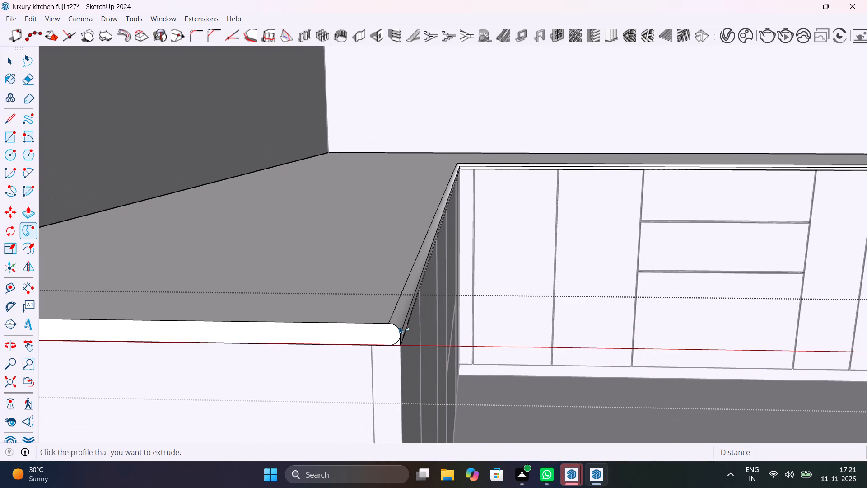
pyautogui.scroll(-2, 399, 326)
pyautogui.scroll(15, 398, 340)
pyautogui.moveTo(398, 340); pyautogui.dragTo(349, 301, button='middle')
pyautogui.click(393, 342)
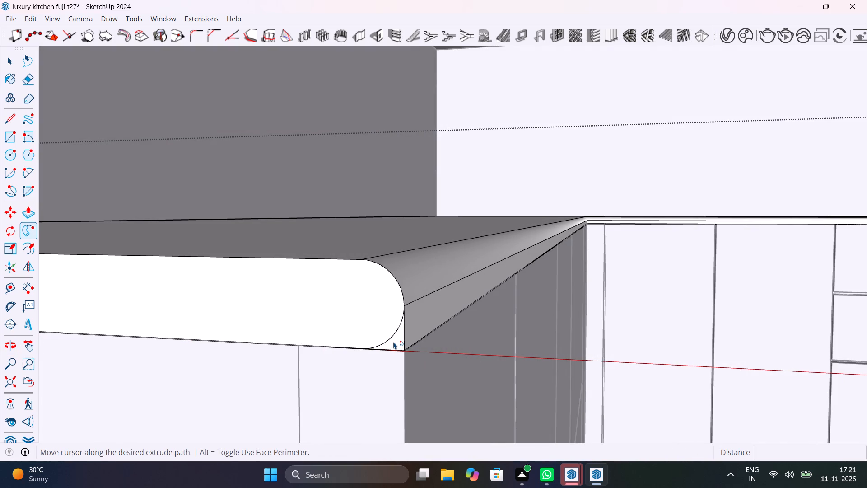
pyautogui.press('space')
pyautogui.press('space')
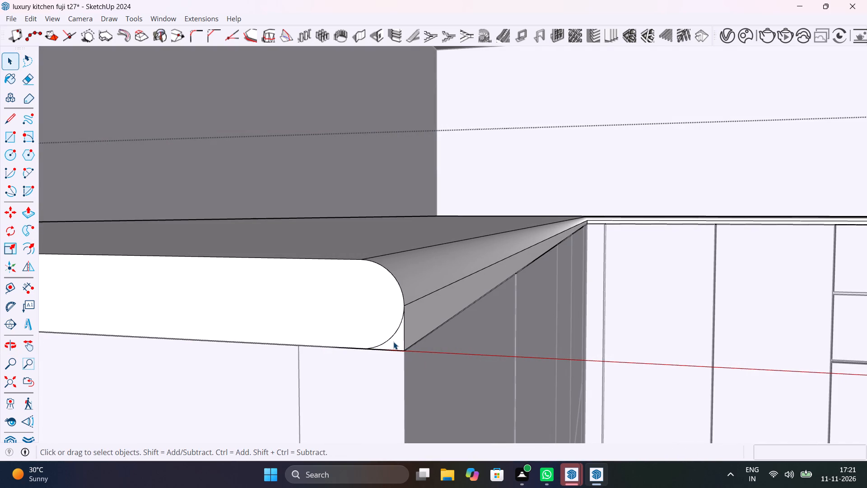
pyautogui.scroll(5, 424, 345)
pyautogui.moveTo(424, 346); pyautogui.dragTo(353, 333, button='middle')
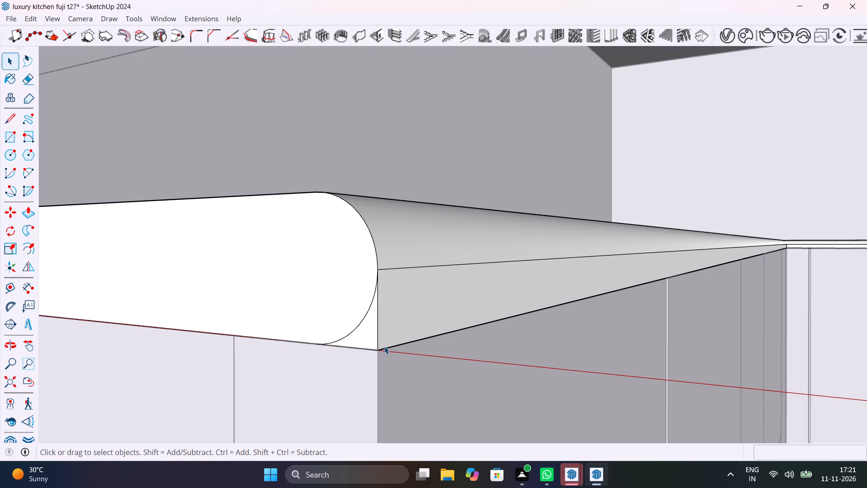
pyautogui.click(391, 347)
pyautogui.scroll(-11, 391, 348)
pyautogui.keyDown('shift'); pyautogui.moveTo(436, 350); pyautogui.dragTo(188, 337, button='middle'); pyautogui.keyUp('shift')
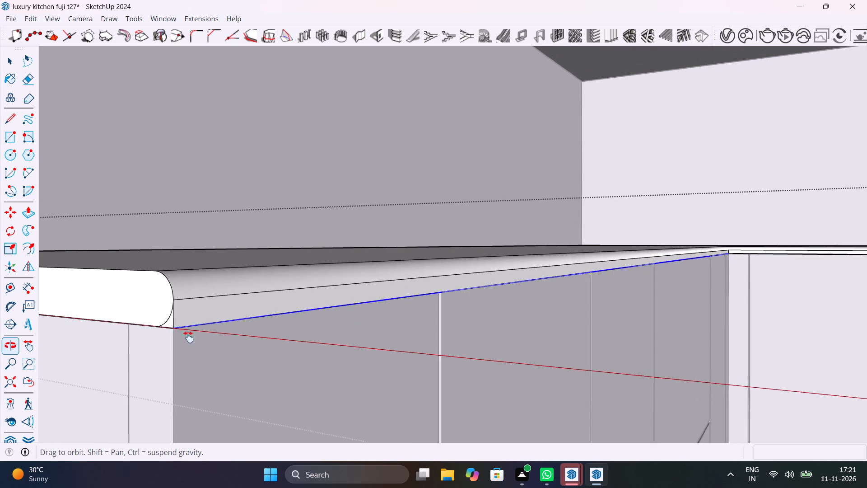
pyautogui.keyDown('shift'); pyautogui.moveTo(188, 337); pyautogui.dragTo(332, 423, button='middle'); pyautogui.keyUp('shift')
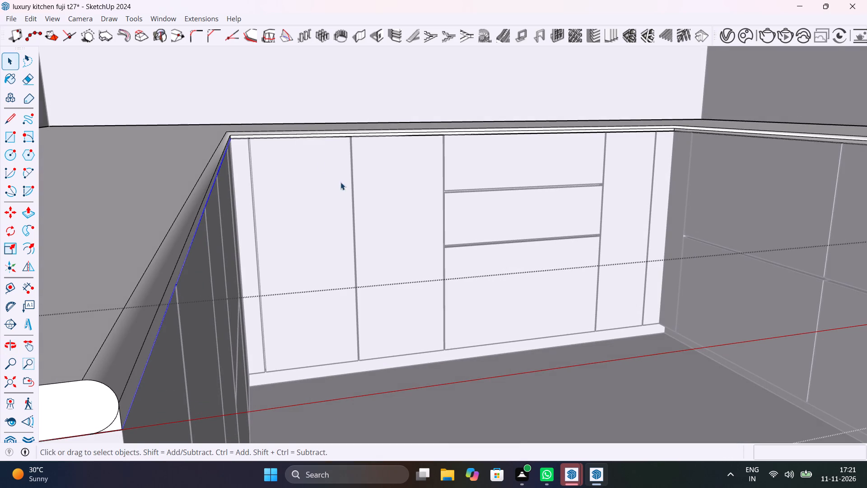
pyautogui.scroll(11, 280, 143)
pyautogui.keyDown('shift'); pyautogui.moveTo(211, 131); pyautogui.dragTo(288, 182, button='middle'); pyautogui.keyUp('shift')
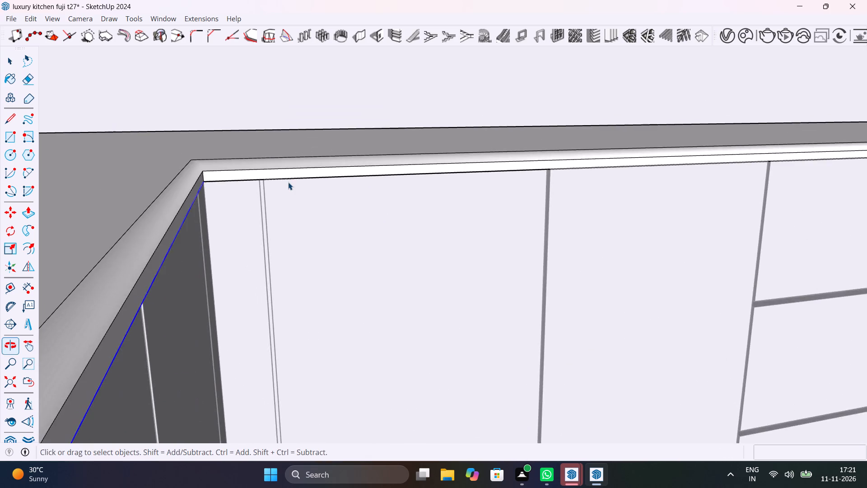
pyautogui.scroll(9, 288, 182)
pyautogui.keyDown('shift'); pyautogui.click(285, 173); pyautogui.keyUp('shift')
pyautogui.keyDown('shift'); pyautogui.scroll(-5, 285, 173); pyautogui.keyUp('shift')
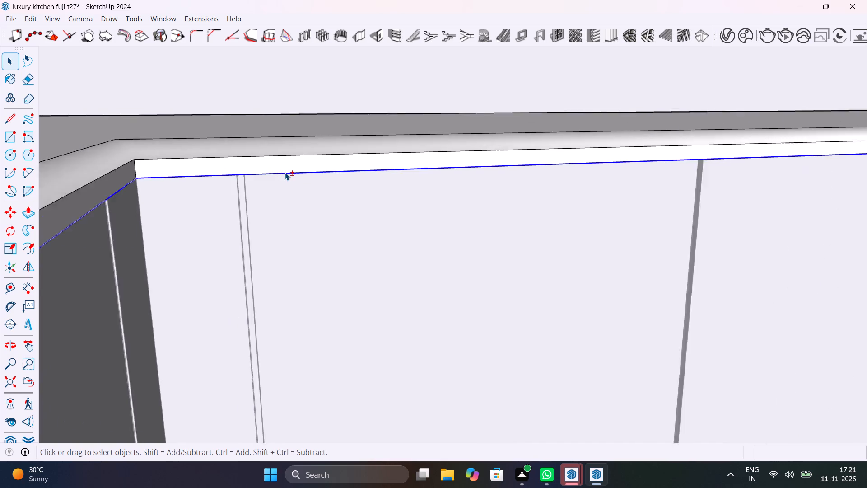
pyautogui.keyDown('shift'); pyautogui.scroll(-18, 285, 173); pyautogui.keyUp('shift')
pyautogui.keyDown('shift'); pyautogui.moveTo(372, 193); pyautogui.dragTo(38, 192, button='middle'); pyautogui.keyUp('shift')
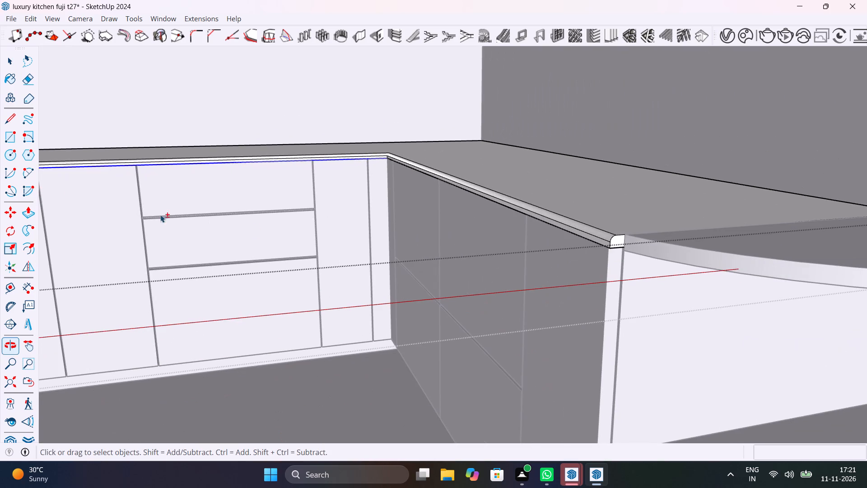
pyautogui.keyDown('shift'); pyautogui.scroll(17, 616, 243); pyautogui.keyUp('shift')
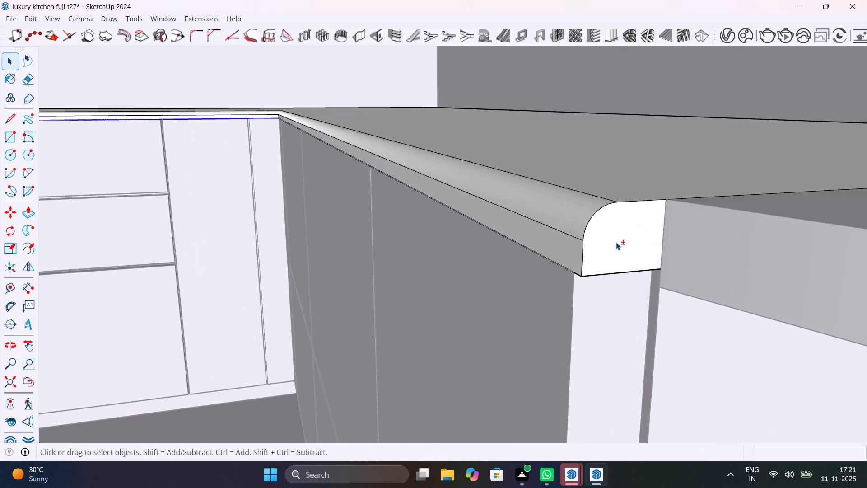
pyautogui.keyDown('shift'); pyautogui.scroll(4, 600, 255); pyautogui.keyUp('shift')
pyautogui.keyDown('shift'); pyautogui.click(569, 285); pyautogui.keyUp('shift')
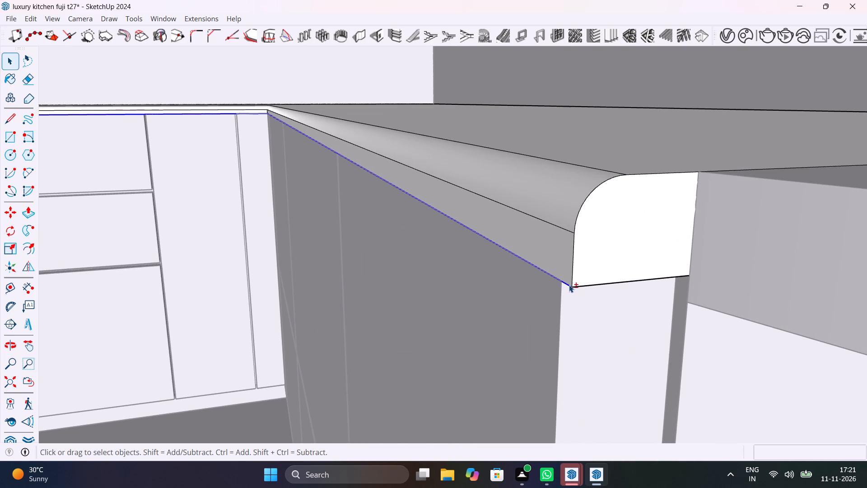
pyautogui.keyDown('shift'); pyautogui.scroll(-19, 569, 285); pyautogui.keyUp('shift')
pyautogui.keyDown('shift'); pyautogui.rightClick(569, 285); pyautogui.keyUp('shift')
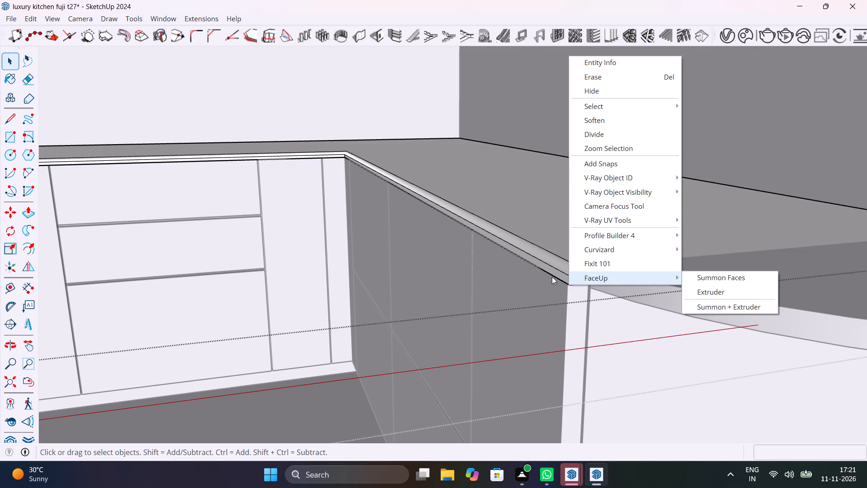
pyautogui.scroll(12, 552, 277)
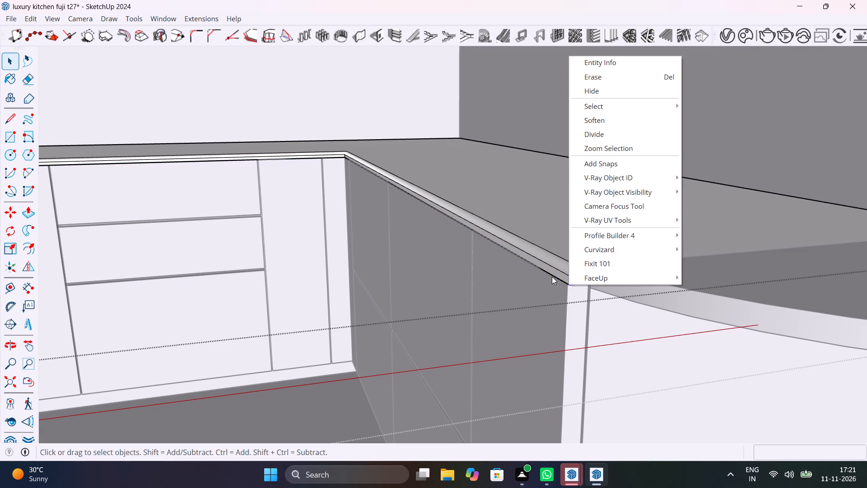
# Select the countertop's bottom front edges along all three runs and weld them into one continuous path.
pyautogui.click(552, 277)
pyautogui.scroll(5, 554, 277)
pyautogui.keyDown('shift'); pyautogui.scroll(-6, 554, 277); pyautogui.keyUp('shift')
pyautogui.keyDown('shift'); pyautogui.scroll(3, 290, 154); pyautogui.keyUp('shift')
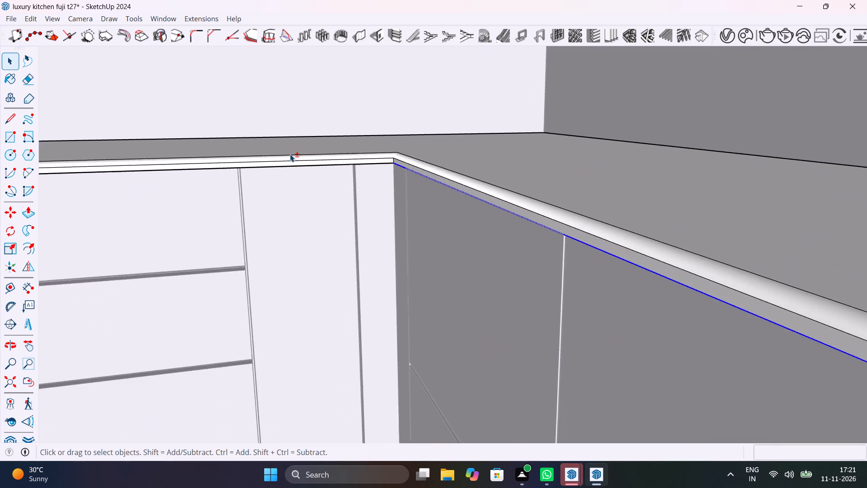
pyautogui.keyDown('shift'); pyautogui.scroll(18, 290, 154); pyautogui.keyUp('shift')
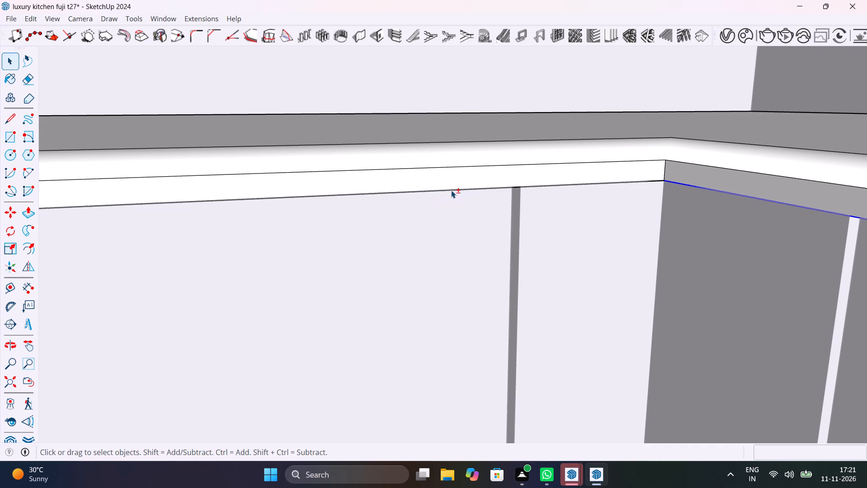
pyautogui.keyDown('shift'); pyautogui.click(451, 190); pyautogui.keyUp('shift')
pyautogui.keyDown('shift'); pyautogui.scroll(-20, 451, 191); pyautogui.keyUp('shift')
pyautogui.keyDown('shift'); pyautogui.scroll(-10, 451, 191); pyautogui.keyUp('shift')
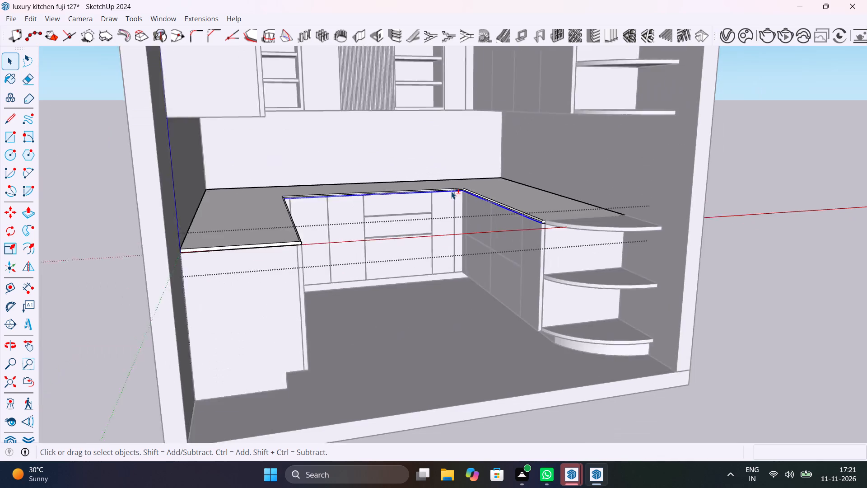
pyautogui.keyDown('shift'); pyautogui.scroll(-3, 451, 191); pyautogui.keyUp('shift')
pyautogui.keyDown('shift'); pyautogui.scroll(13, 324, 240); pyautogui.keyUp('shift')
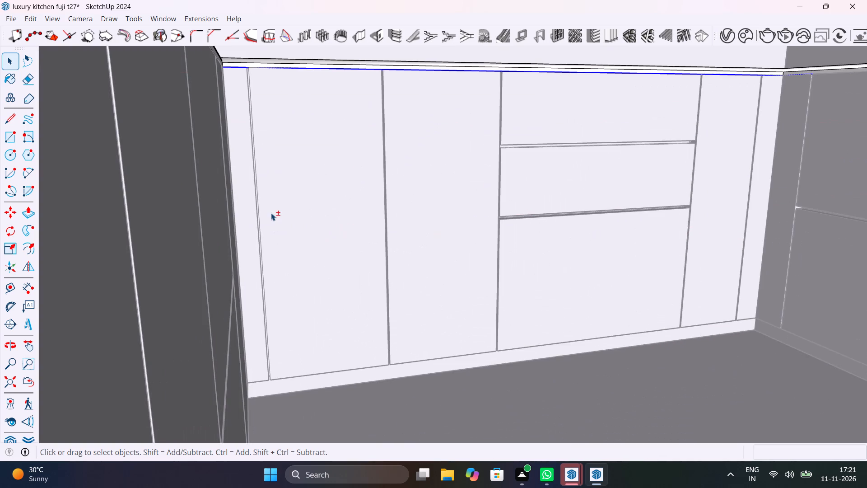
pyautogui.keyDown('shift'); pyautogui.scroll(-6, 271, 213); pyautogui.keyUp('shift')
pyautogui.keyDown('shift'); pyautogui.moveTo(269, 215); pyautogui.dragTo(189, 239, button='middle'); pyautogui.keyUp('shift')
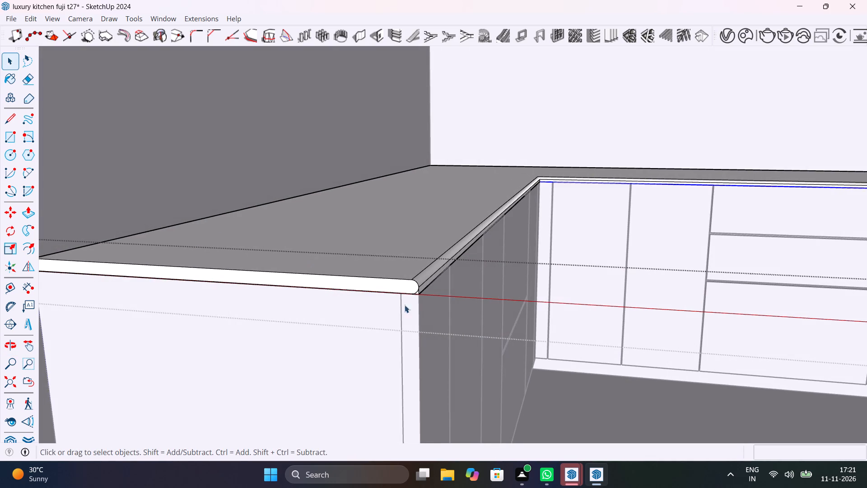
pyautogui.scroll(11, 443, 287)
pyautogui.keyDown('shift'); pyautogui.click(323, 320); pyautogui.keyUp('shift')
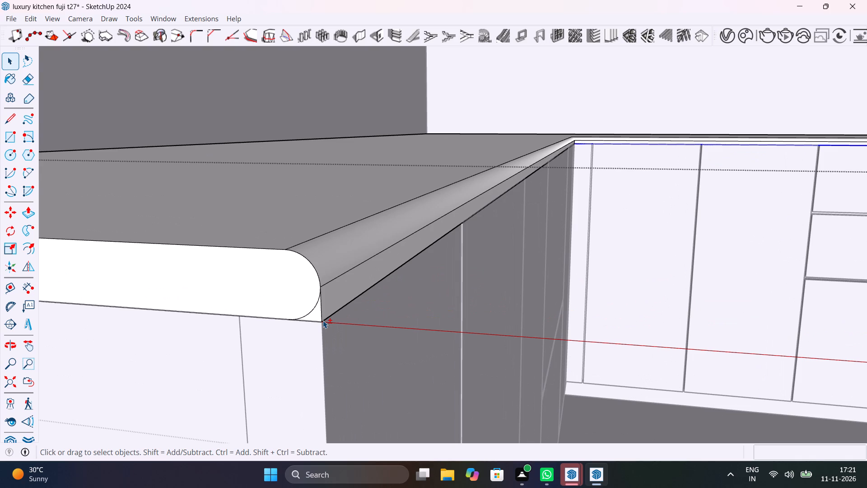
pyautogui.keyDown('shift'); pyautogui.click(323, 320); pyautogui.keyUp('shift')
pyautogui.keyDown('shift'); pyautogui.click(327, 319); pyautogui.keyUp('shift')
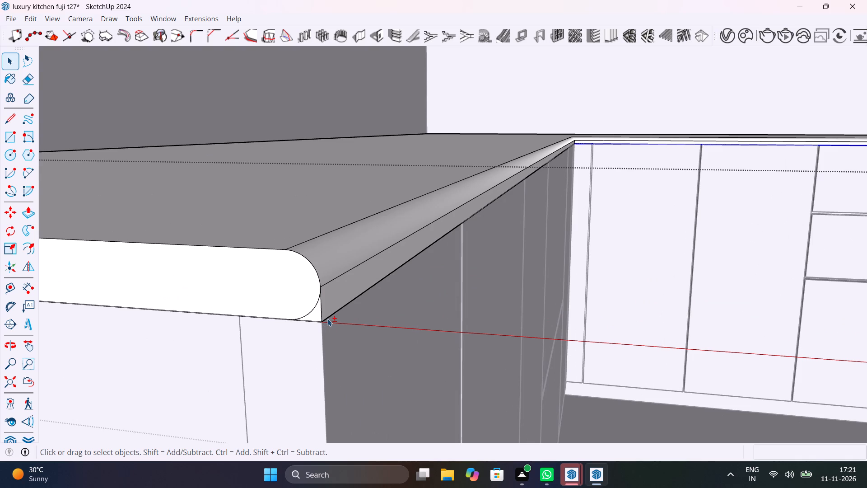
pyautogui.keyDown('shift'); pyautogui.rightClick(327, 319); pyautogui.keyUp('shift')
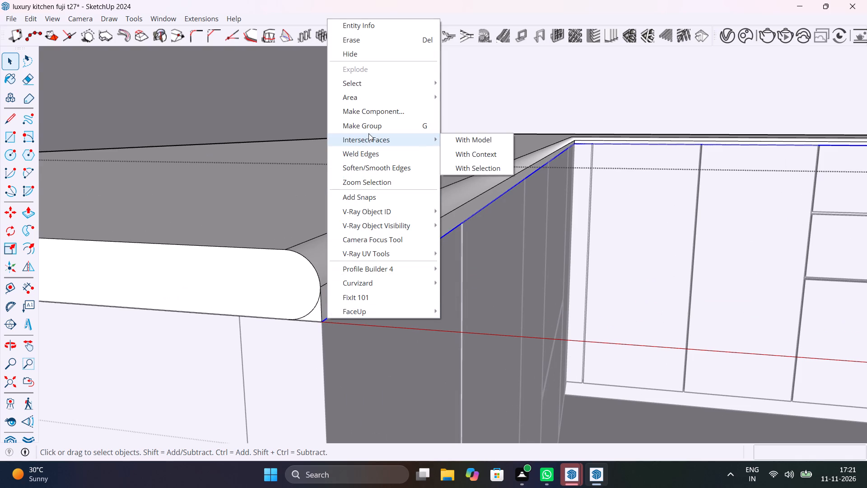
pyautogui.keyDown('shift'); pyautogui.click(382, 149); pyautogui.keyUp('shift')
# Use Follow Me to sweep the lower corner profile along the welded bottom edge, rounding the lower front edge, and close the countertop group.
pyautogui.scroll(-3, 382, 149)
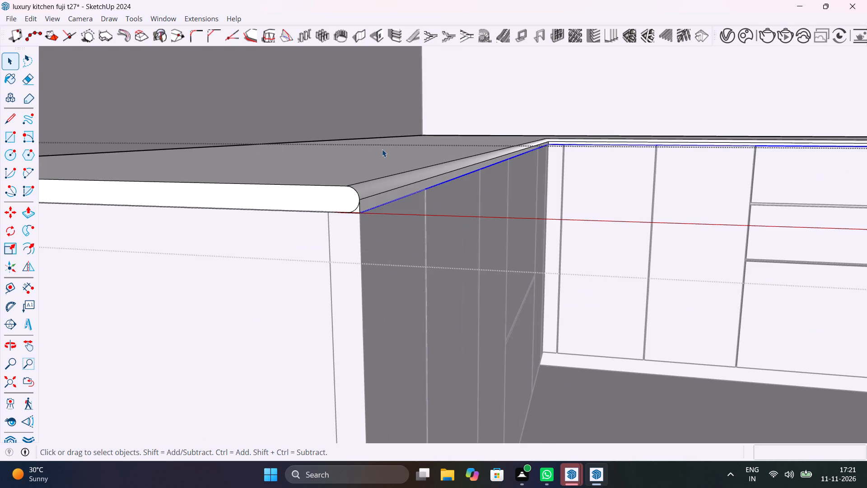
pyautogui.scroll(10, 362, 193)
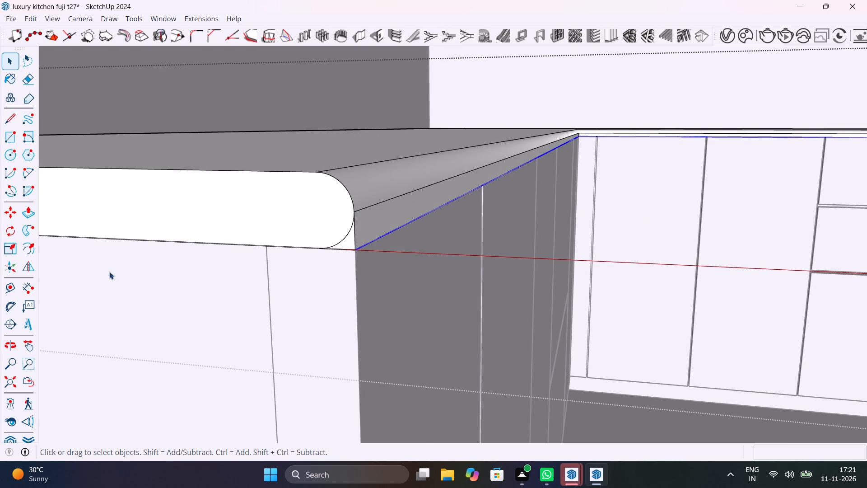
pyautogui.click(30, 231)
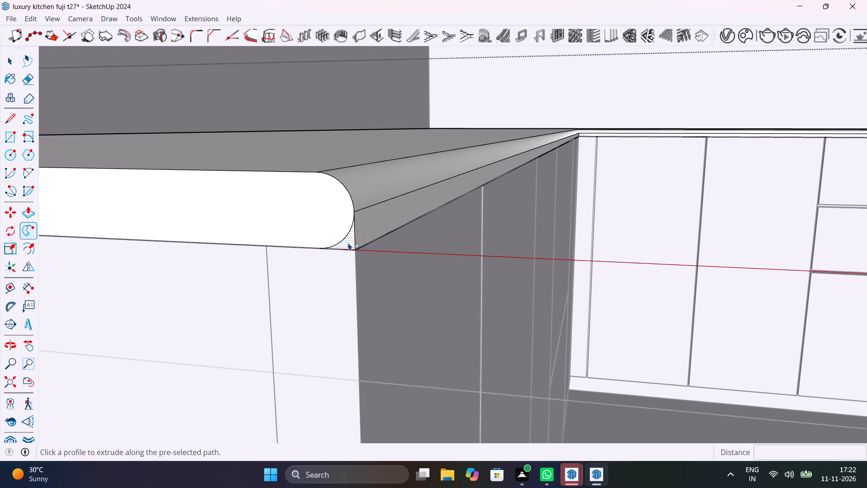
pyautogui.click(348, 243)
pyautogui.scroll(-7, 354, 235)
pyautogui.press('space')
pyautogui.scroll(-16, 383, 227)
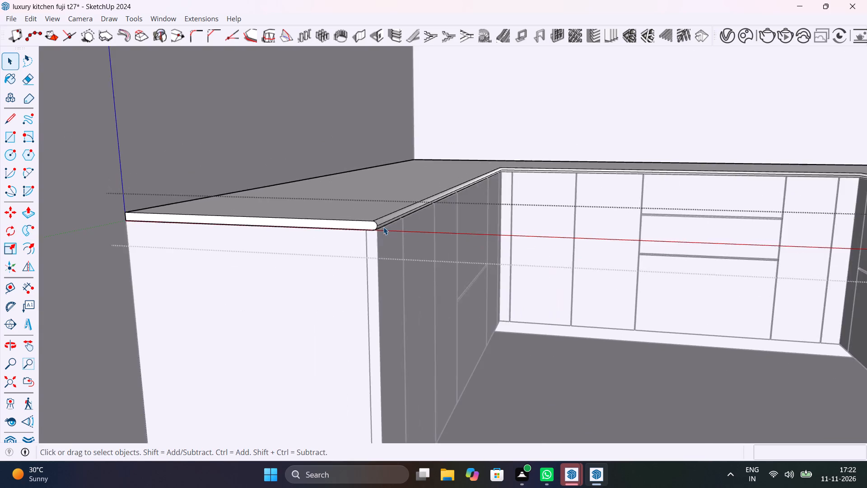
pyautogui.scroll(-9, 383, 227)
pyautogui.click(195, 292)
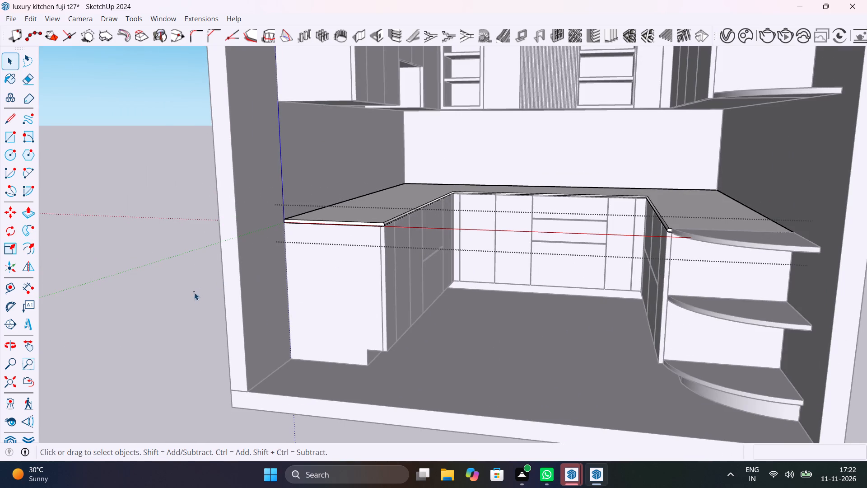
# Save the kitchen model with the rounded countertop edges.
pyautogui.moveTo(362, 275); pyautogui.dragTo(409, 363, button='middle')
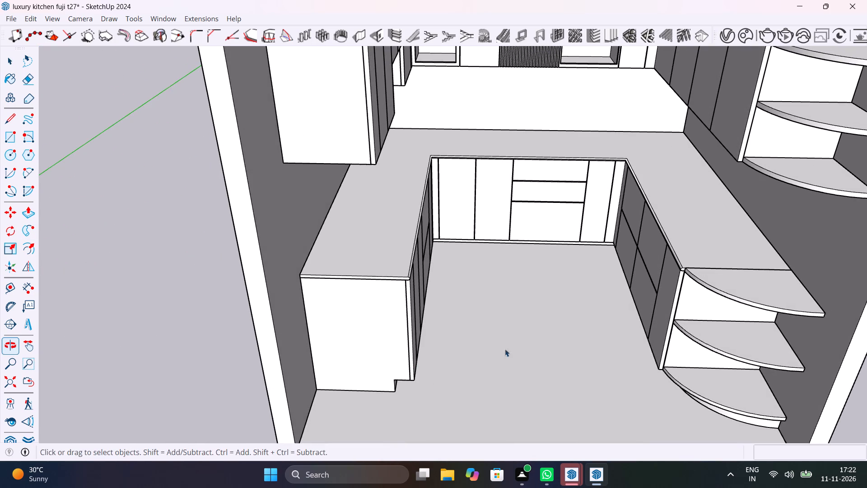
pyautogui.scroll(7, 697, 251)
pyautogui.moveTo(696, 251); pyautogui.dragTo(648, 157, button='middle')
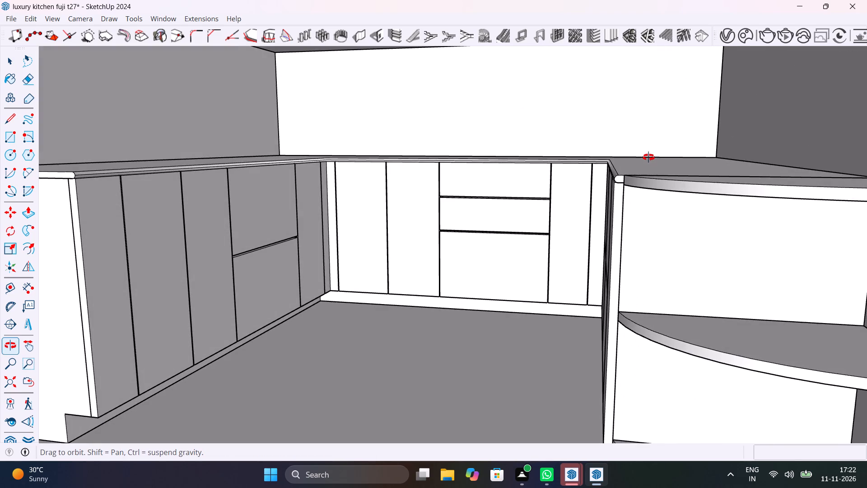
pyautogui.moveTo(648, 157); pyautogui.dragTo(664, 187, button='middle')
pyautogui.hotkey('ctrl', 's')
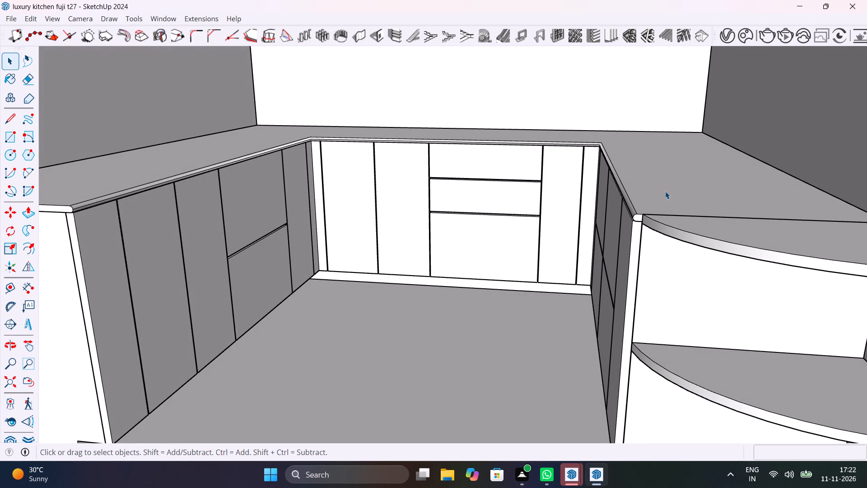
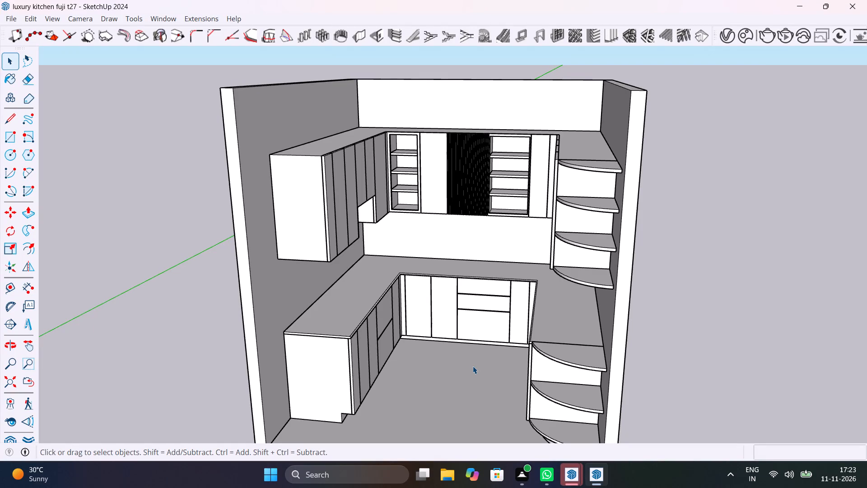
# Examine the kitchen's cabinets, countertop and side walls from several angles.
pyautogui.scroll(1, 473, 366)
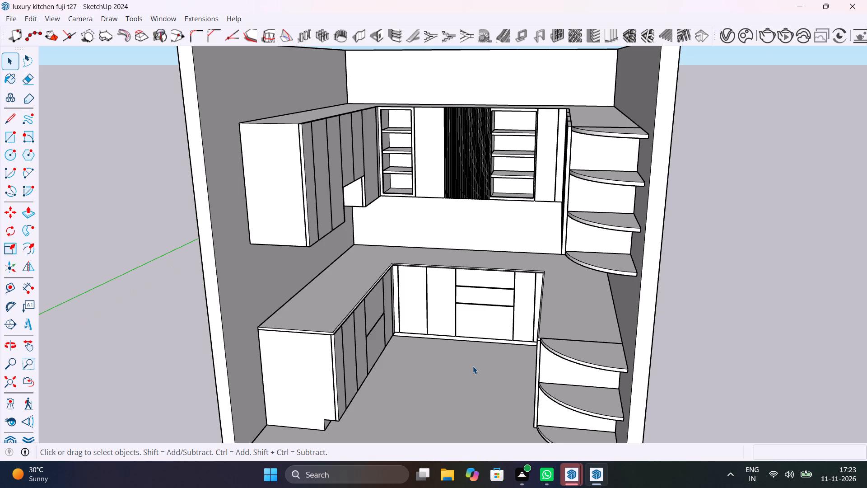
pyautogui.moveTo(473, 366); pyautogui.dragTo(546, 324, button='middle')
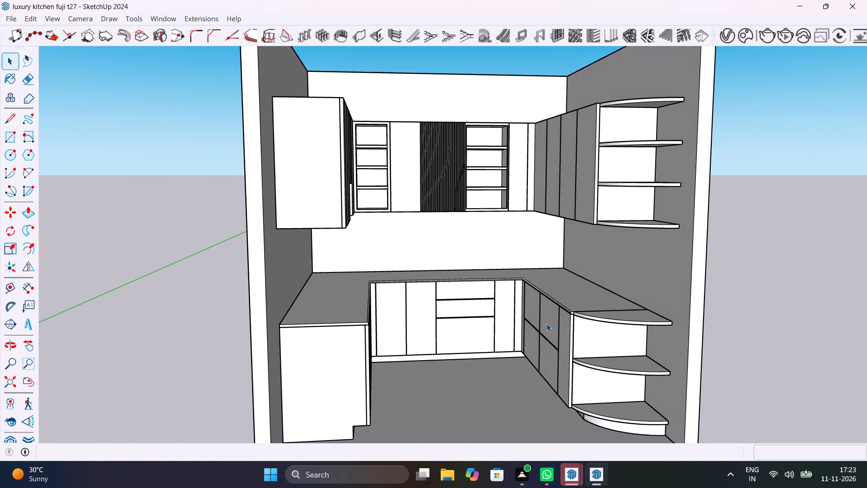
pyautogui.moveTo(549, 305); pyautogui.dragTo(533, 300, button='middle')
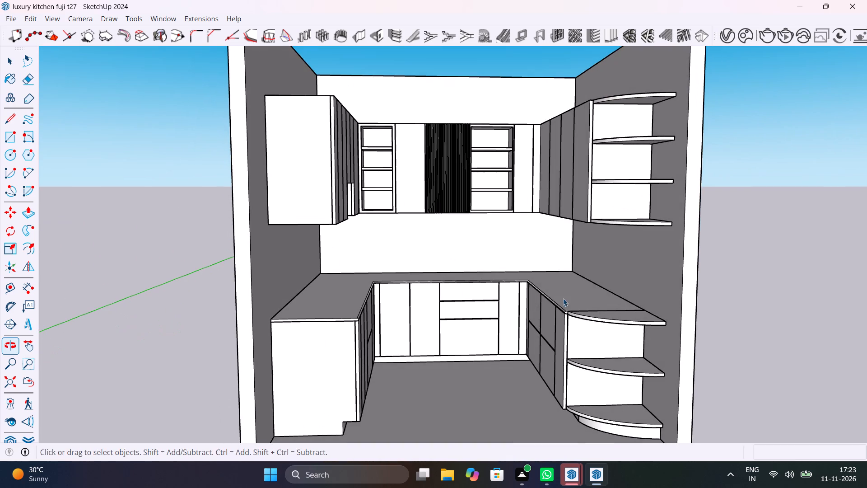
pyautogui.click(652, 270)
pyautogui.doubleClick(652, 269)
pyautogui.click(650, 269)
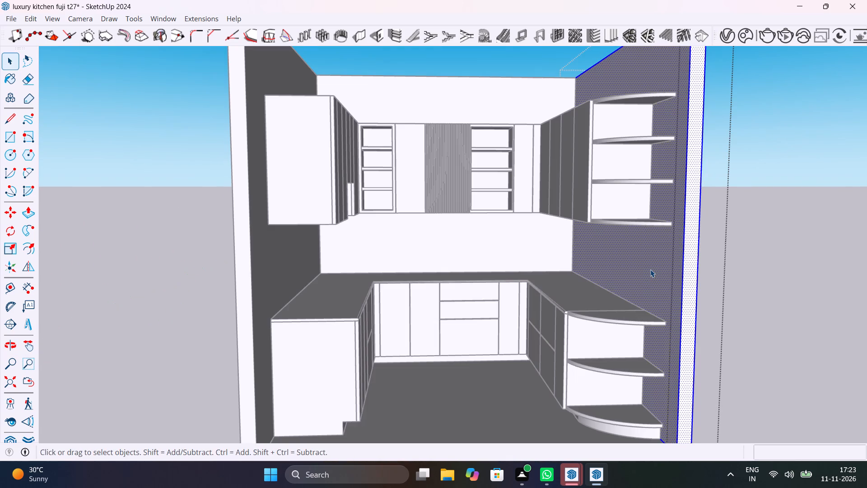
pyautogui.click(799, 256)
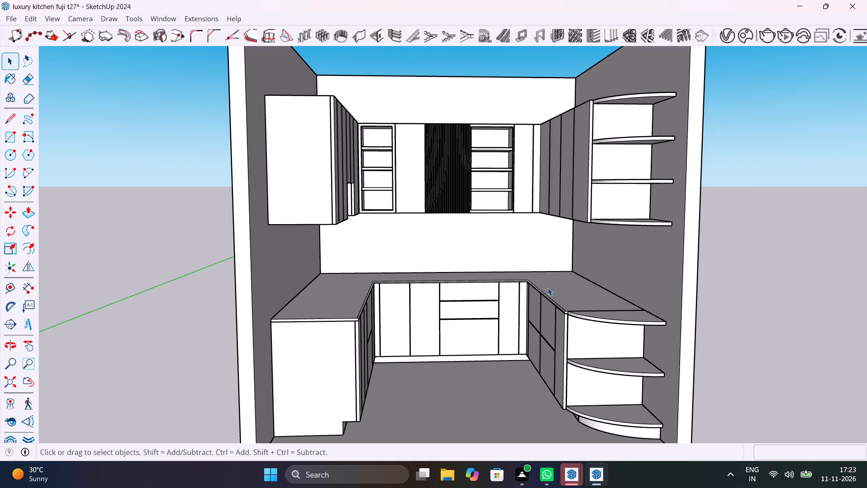
pyautogui.moveTo(430, 319); pyautogui.dragTo(299, 315, button='middle')
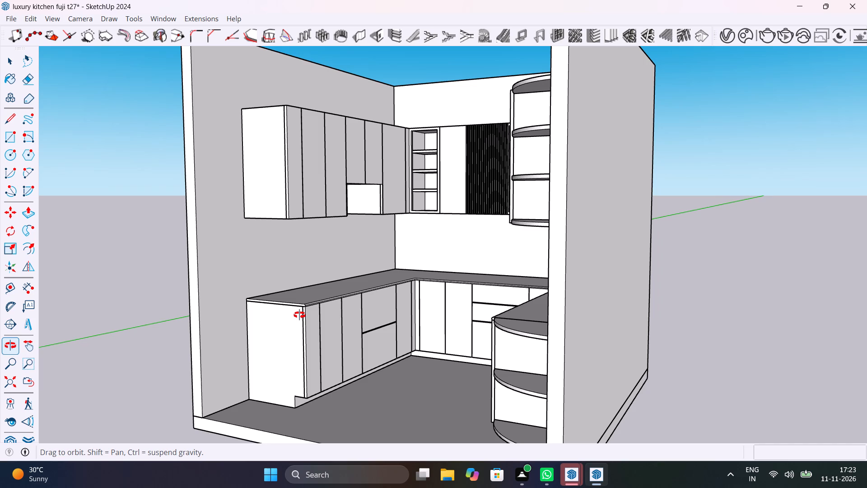
pyautogui.moveTo(299, 315); pyautogui.dragTo(528, 382, button='middle')
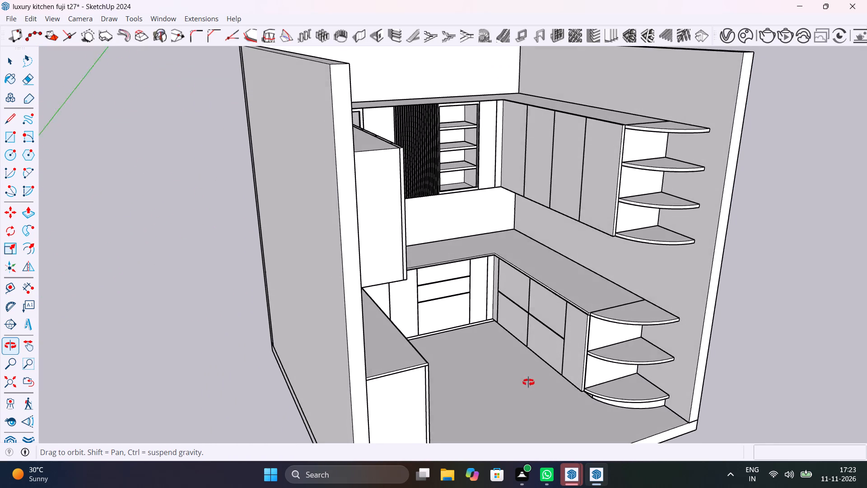
pyautogui.moveTo(528, 382); pyautogui.dragTo(431, 355, button='middle')
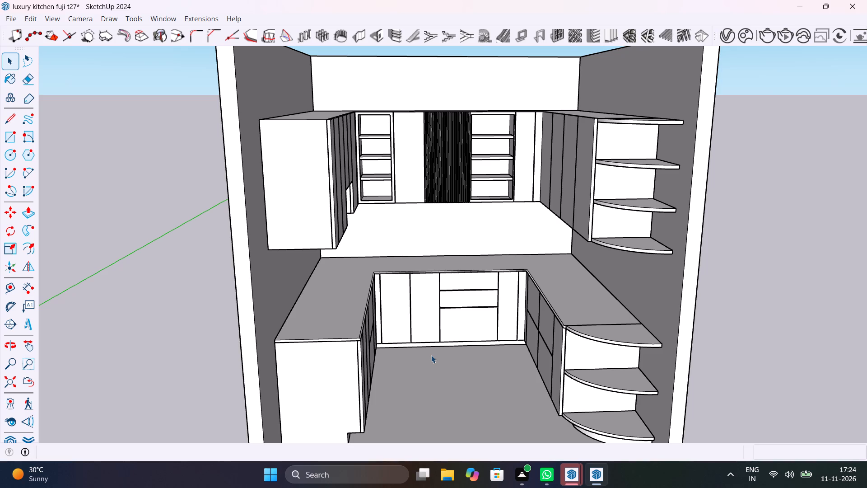
pyautogui.moveTo(383, 288); pyautogui.dragTo(375, 289, button='middle')
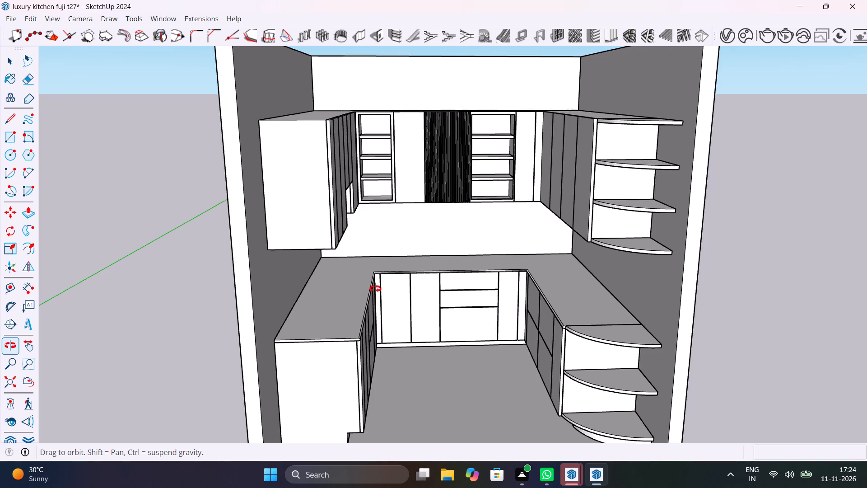
pyautogui.moveTo(375, 289); pyautogui.dragTo(205, 282, button='middle')
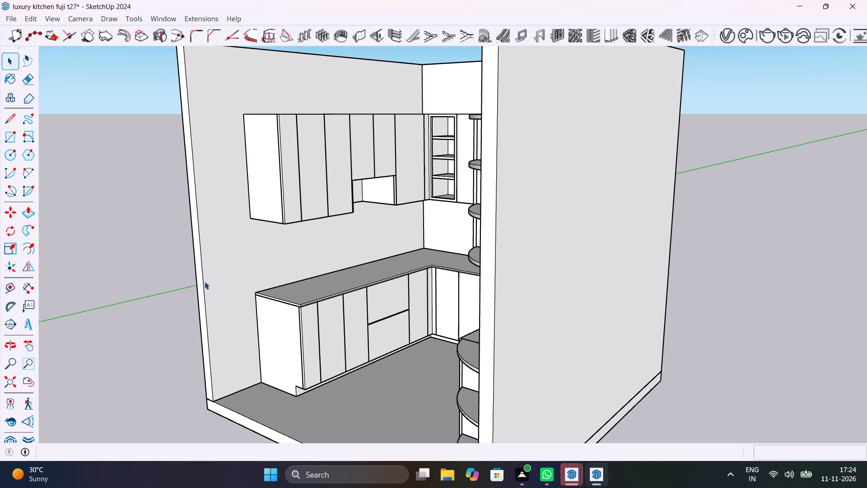
pyautogui.scroll(-2, 240, 303)
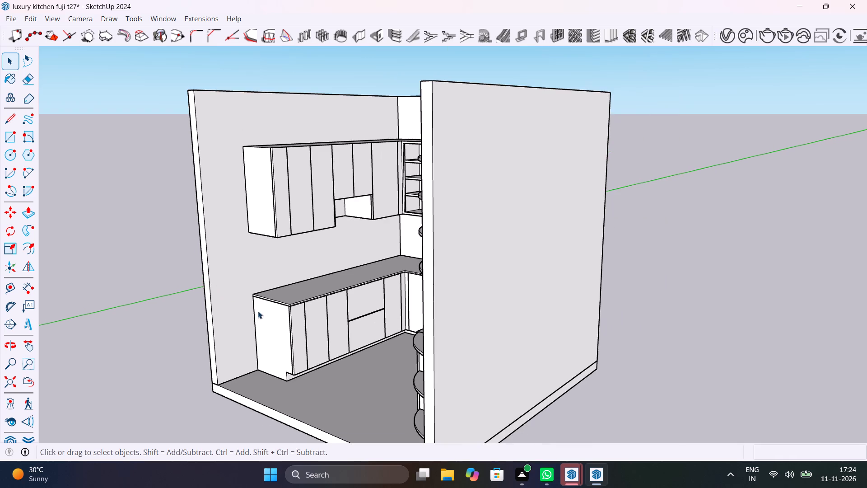
# Open the floor slab group and push/pull its front face outward about 3' 5", extending the floor beyond the walls, and close the group.
pyautogui.moveTo(262, 312); pyautogui.dragTo(406, 232, button='middle')
pyautogui.scroll(5, 475, 354)
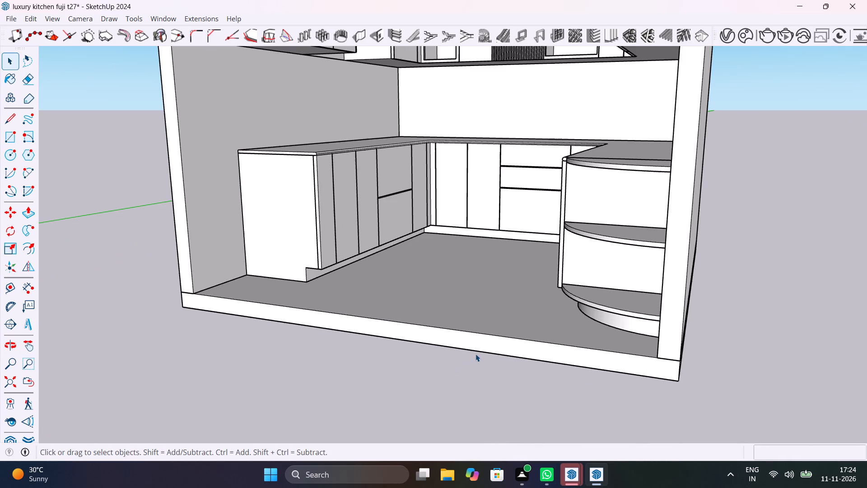
pyautogui.click(489, 342)
pyautogui.doubleClick(489, 342)
pyautogui.click(489, 342)
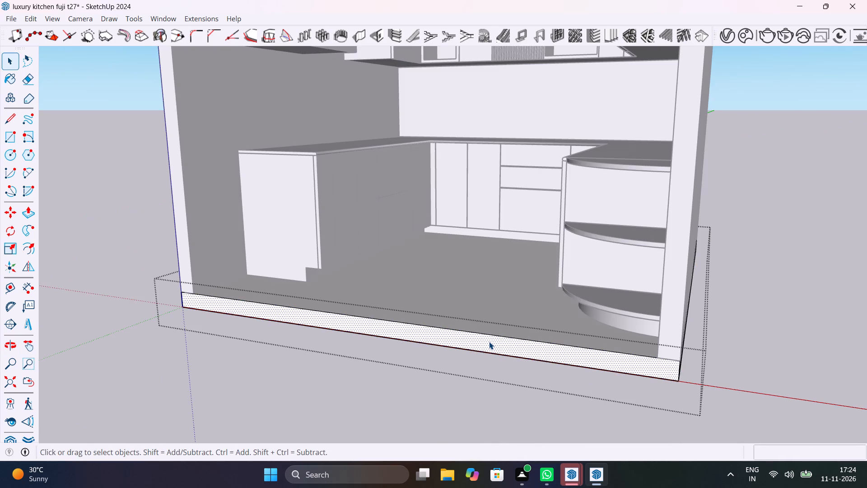
pyautogui.press('p')
pyautogui.click(489, 342)
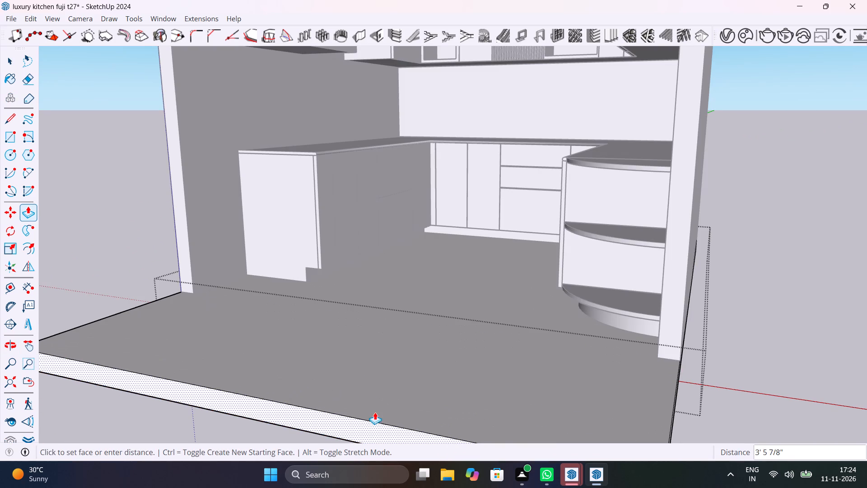
pyautogui.click(378, 410)
pyautogui.scroll(-6, 174, 268)
pyautogui.press('space')
pyautogui.click(141, 235)
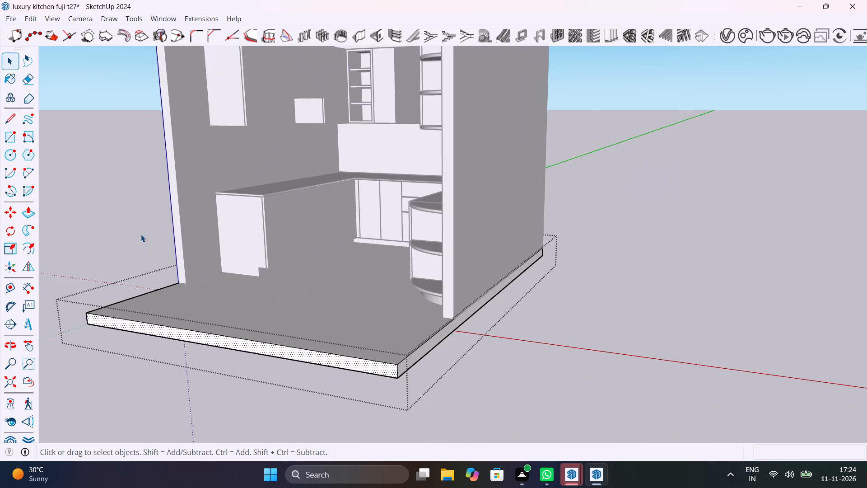
# Examine the extended floor, wall and base cabinets, and the rounded countertop edge from the front and sides.
pyautogui.moveTo(205, 269); pyautogui.dragTo(205, 270, button='middle')
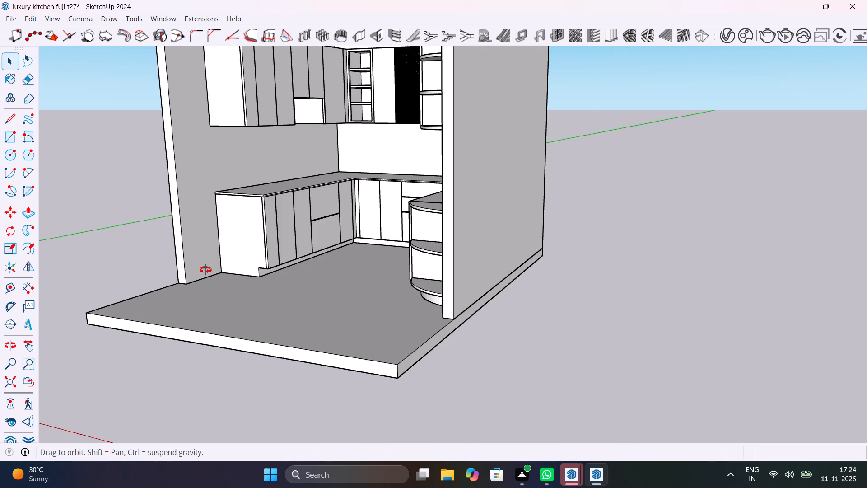
pyautogui.moveTo(205, 270); pyautogui.dragTo(425, 298, button='middle')
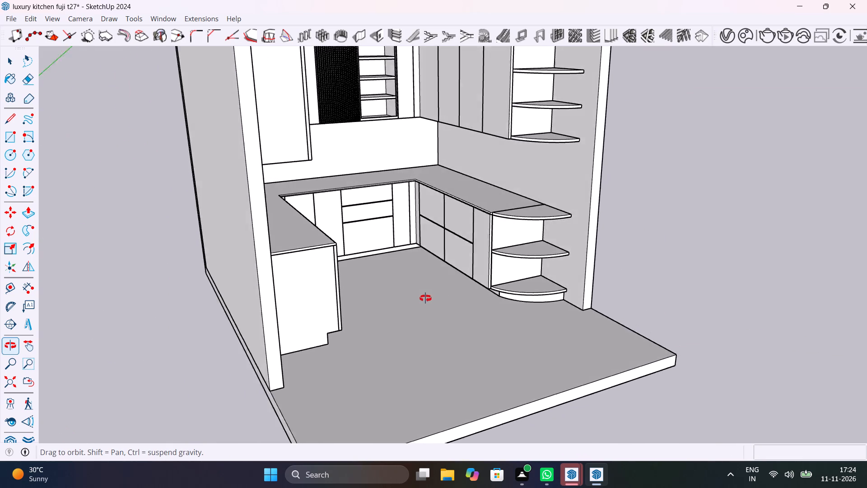
pyautogui.moveTo(425, 298); pyautogui.dragTo(392, 301, button='middle')
pyautogui.moveTo(387, 292); pyautogui.dragTo(336, 254, button='middle')
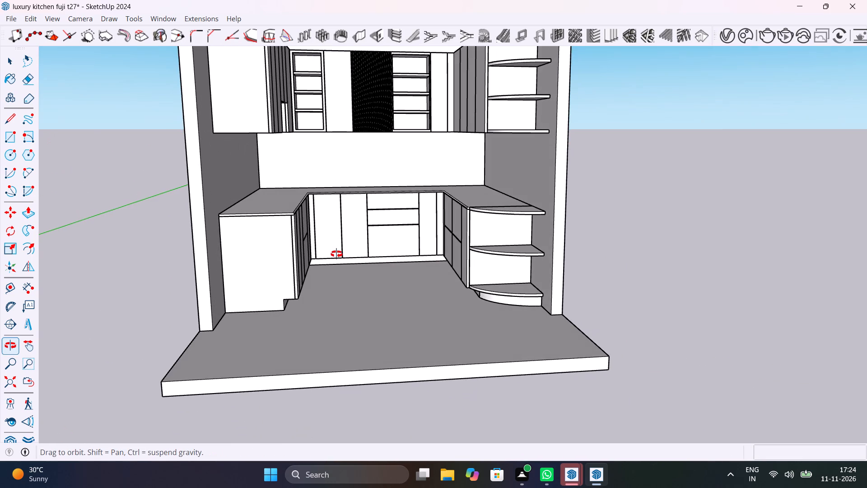
pyautogui.moveTo(336, 254); pyautogui.dragTo(360, 295, button='middle')
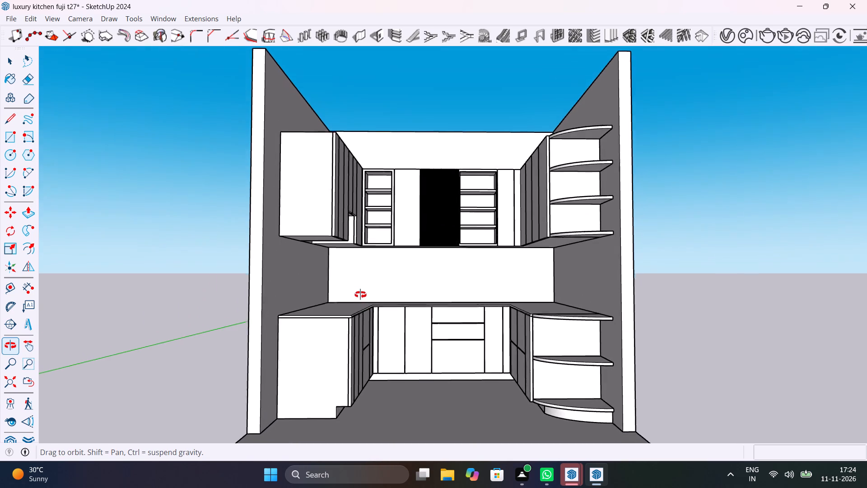
pyautogui.moveTo(360, 295); pyautogui.dragTo(360, 294, button='middle')
pyautogui.scroll(2, 360, 294)
pyautogui.keyDown('shift'); pyautogui.moveTo(368, 309); pyautogui.dragTo(351, 263, button='middle'); pyautogui.keyUp('shift')
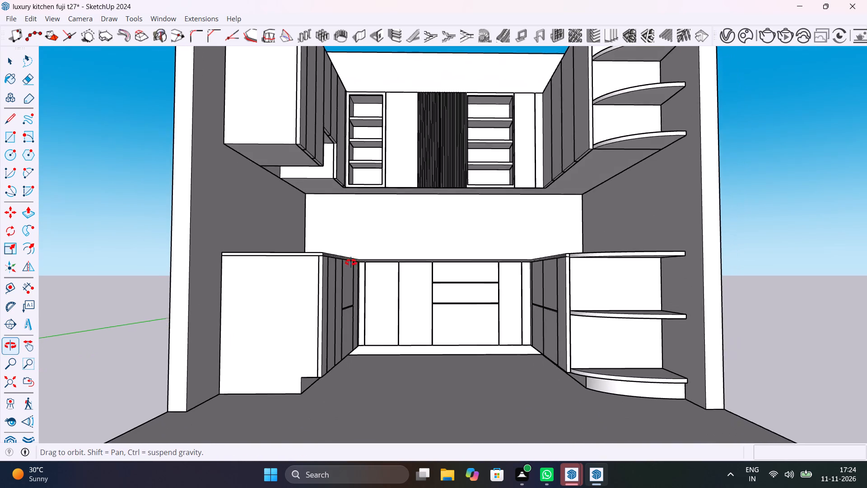
pyautogui.keyDown('shift'); pyautogui.moveTo(351, 263); pyautogui.dragTo(345, 308, button='middle'); pyautogui.keyUp('shift')
pyautogui.scroll(-3, 345, 305)
pyautogui.keyDown('shift'); pyautogui.moveTo(348, 301); pyautogui.dragTo(352, 307, button='middle'); pyautogui.keyUp('shift')
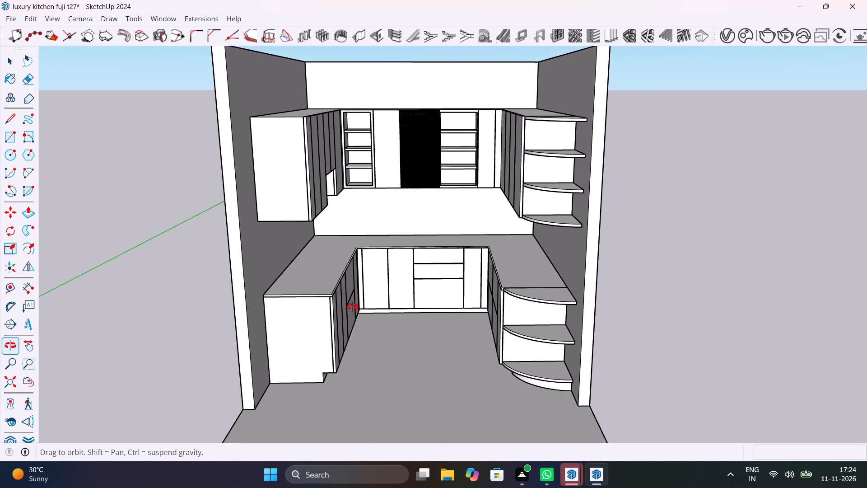
pyautogui.keyDown('shift'); pyautogui.moveTo(352, 307); pyautogui.dragTo(355, 294, button='middle'); pyautogui.keyUp('shift')
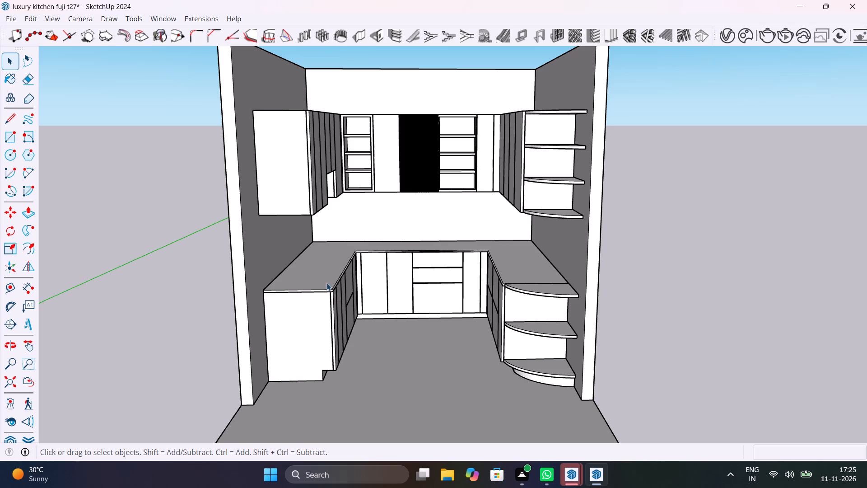
pyautogui.scroll(10, 319, 266)
pyautogui.moveTo(376, 296); pyautogui.dragTo(281, 265, button='middle')
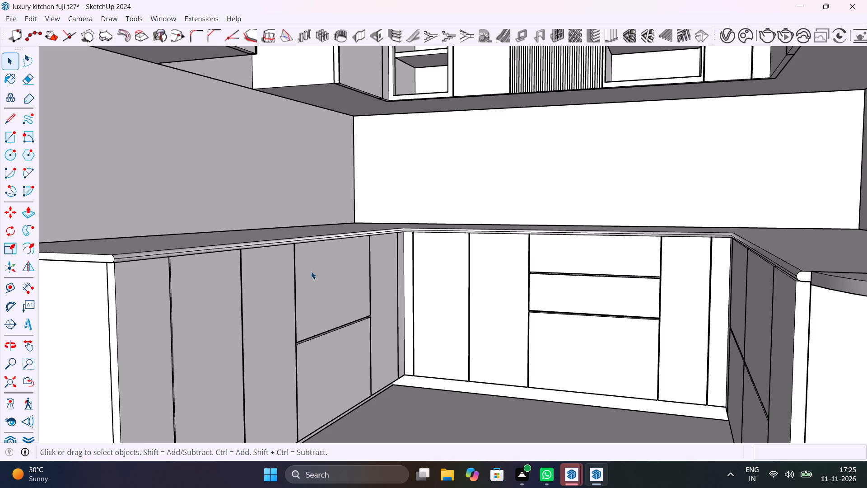
pyautogui.scroll(-5, 268, 318)
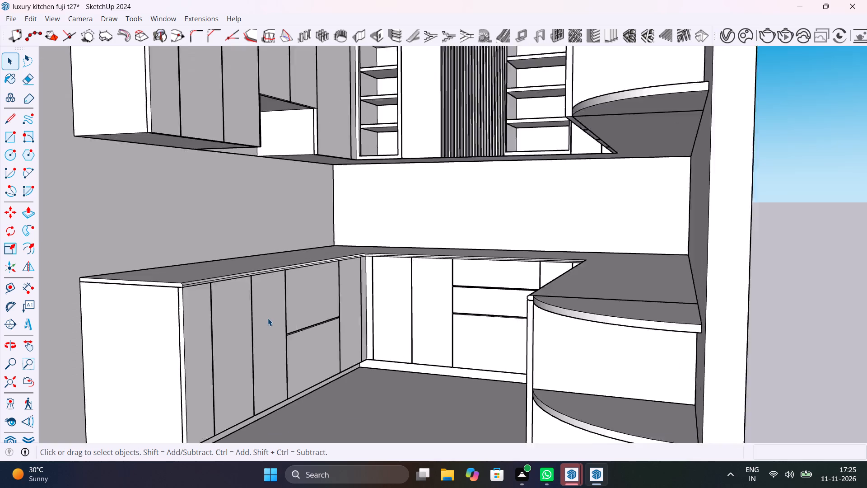
pyautogui.scroll(-5, 268, 318)
# Place a guide on the floor 3' out from the bottom edge of the left base cabinet's end panel, toward the open front.
pyautogui.moveTo(267, 328); pyautogui.dragTo(286, 359, button='middle')
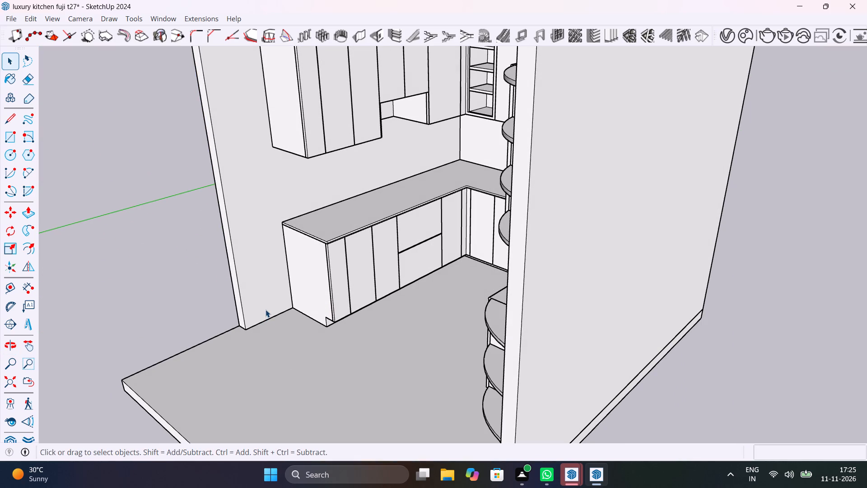
pyautogui.scroll(4, 301, 319)
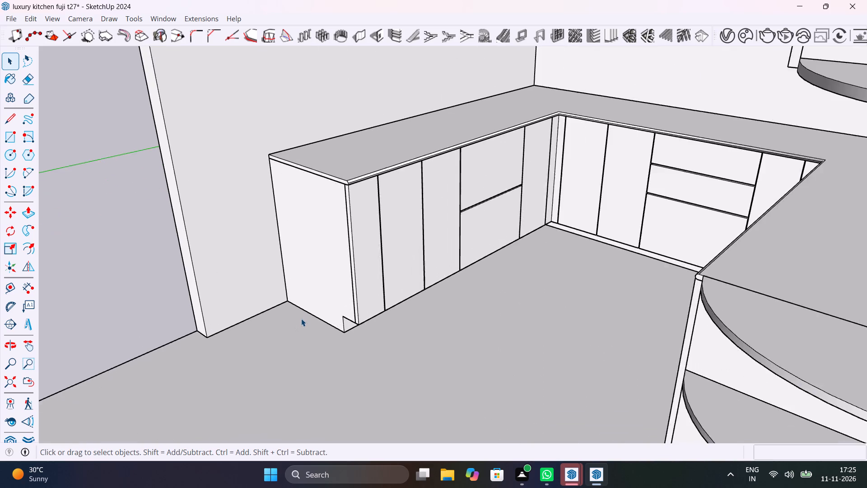
pyautogui.scroll(4, 301, 319)
pyautogui.press('t')
pyautogui.click(313, 312)
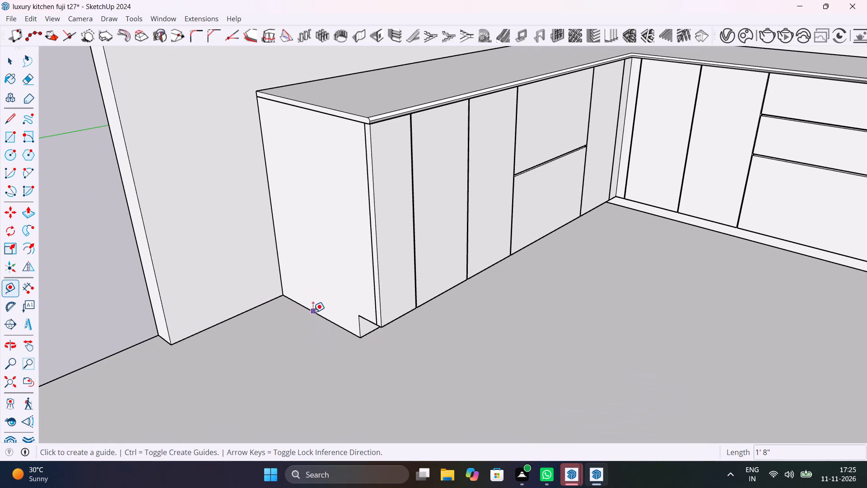
pyautogui.write("3'")
pyautogui.press('Return')
# Place a horizontal guide on the left side wall above its floor line, first at 7' and adjusted to 6'.
pyautogui.scroll(-11, 184, 356)
pyautogui.moveTo(209, 375); pyautogui.dragTo(327, 399, button='middle')
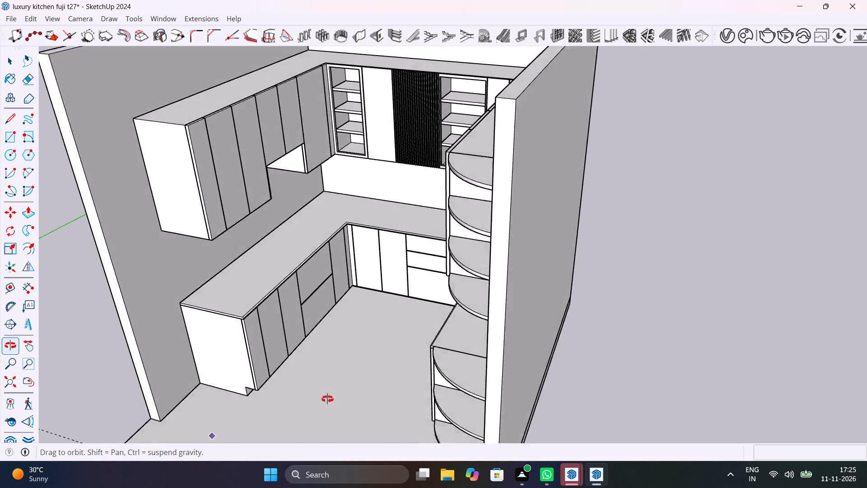
pyautogui.moveTo(327, 399); pyautogui.dragTo(338, 402, button='middle')
pyautogui.click(188, 424)
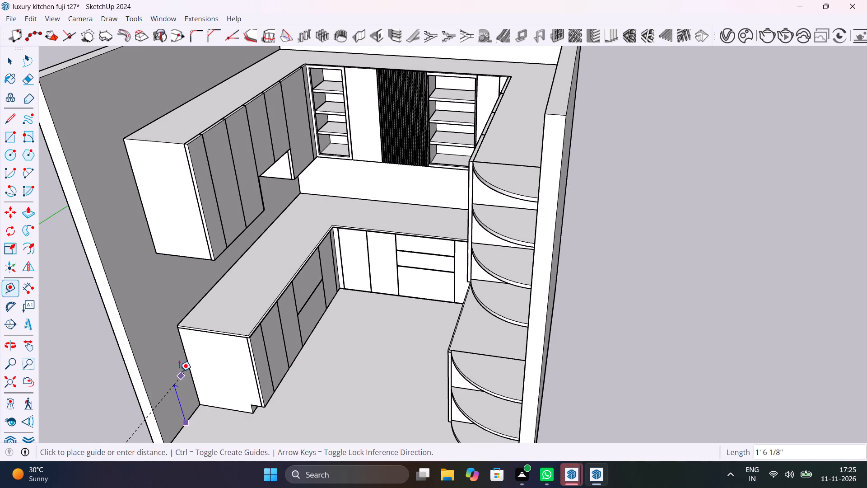
pyautogui.write("7'")
pyautogui.press('Return')
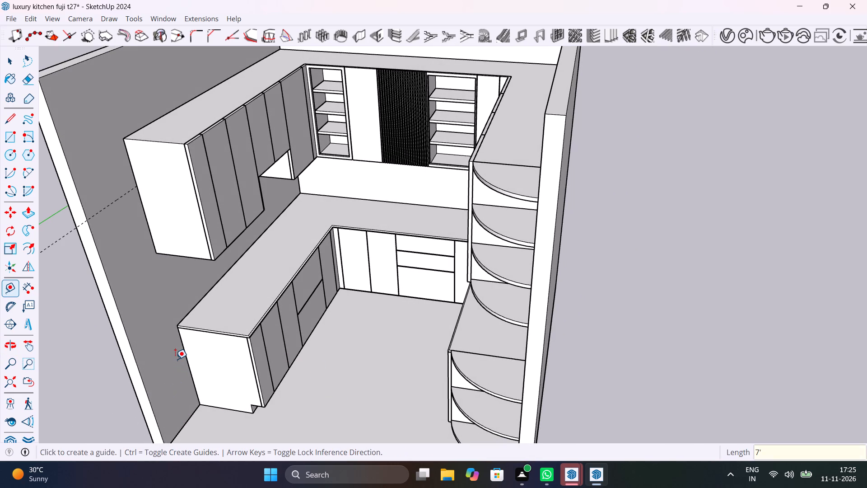
pyautogui.write("6'")
pyautogui.press('Return')
pyautogui.moveTo(164, 380); pyautogui.dragTo(70, 298, button='middle')
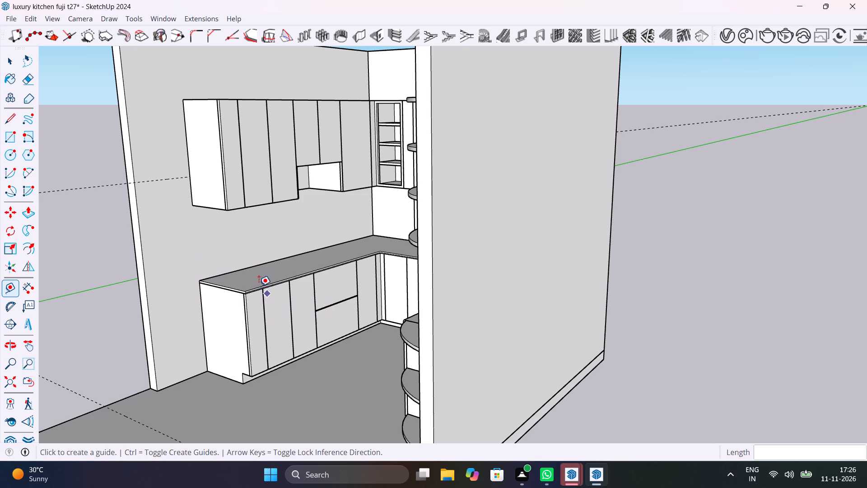
pyautogui.moveTo(202, 223); pyautogui.dragTo(475, 256, button='middle')
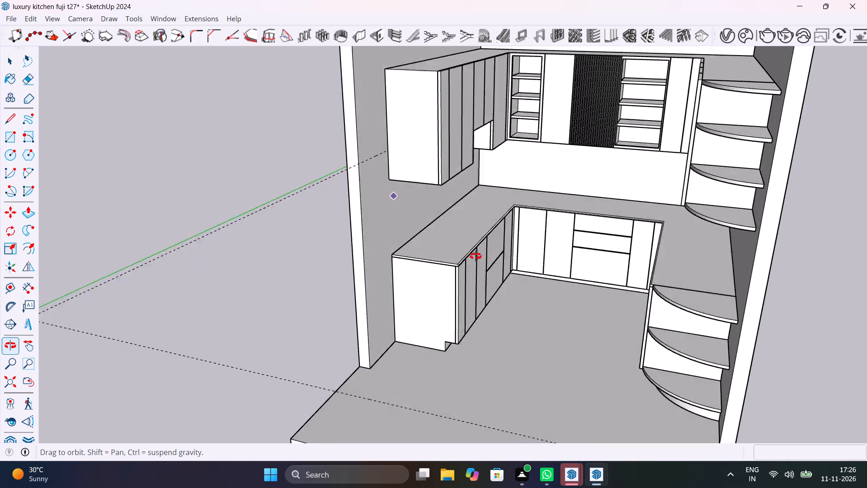
pyautogui.moveTo(475, 256); pyautogui.dragTo(465, 294, button='middle')
pyautogui.press('space')
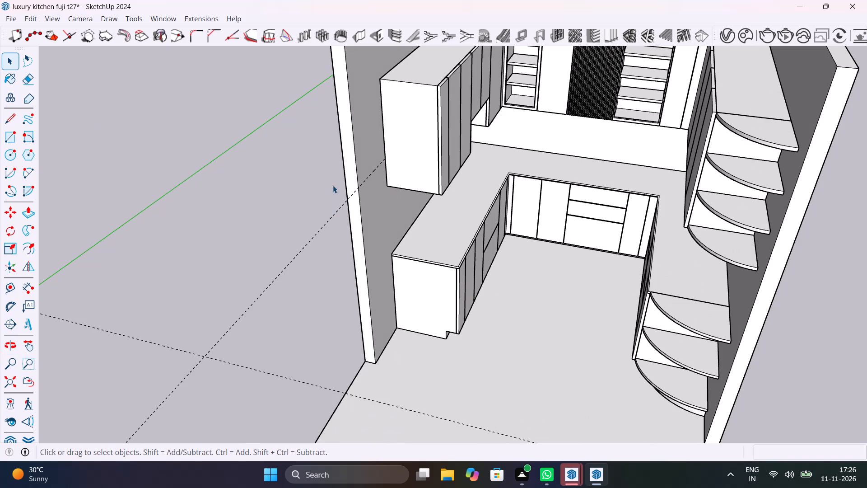
# Open the left side wall group, push/pull its front end face out about 3' 5" to the extended floor's front edge, and close the group.
pyautogui.click(350, 158)
pyautogui.doubleClick(350, 158)
pyautogui.click(350, 158)
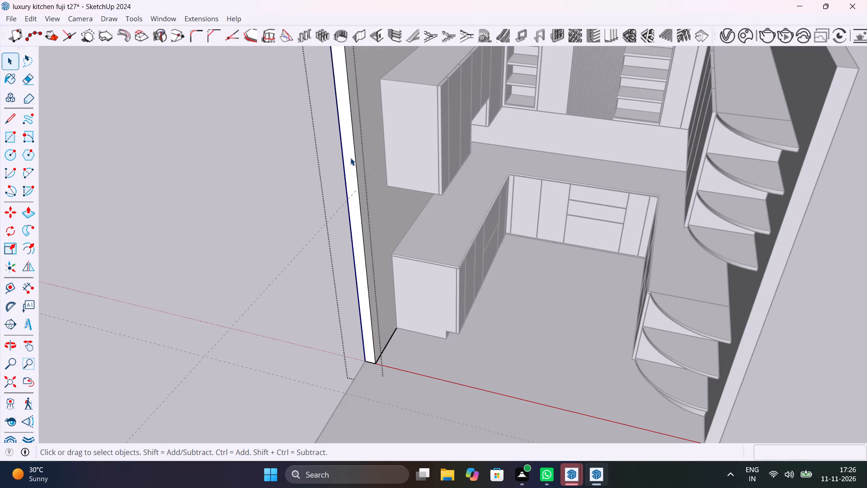
pyautogui.click(350, 158)
pyautogui.press('p')
pyautogui.click(350, 158)
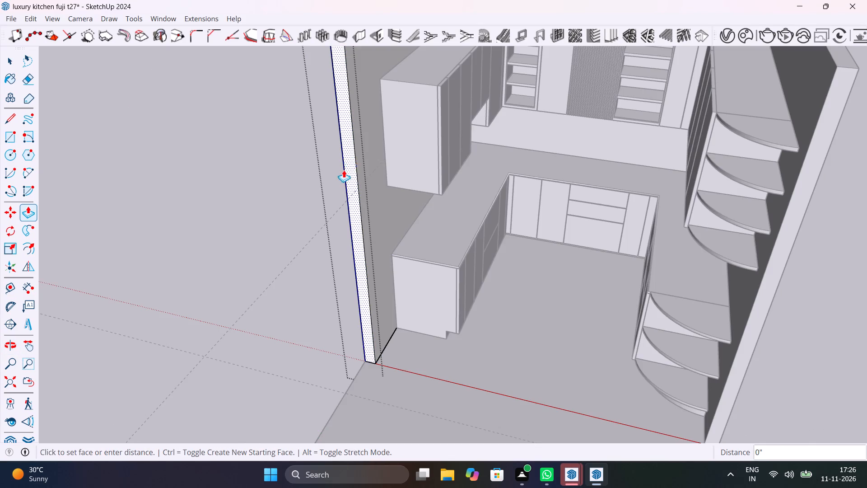
pyautogui.scroll(-8, 316, 221)
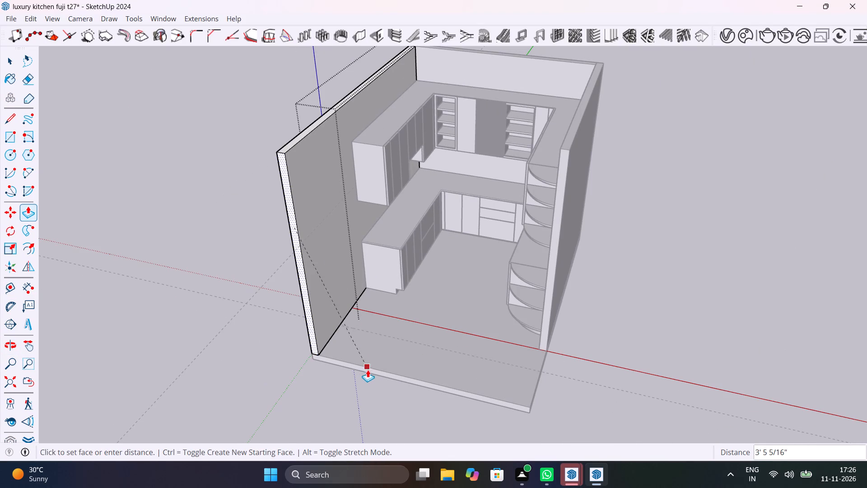
pyautogui.click(373, 376)
pyautogui.press('space')
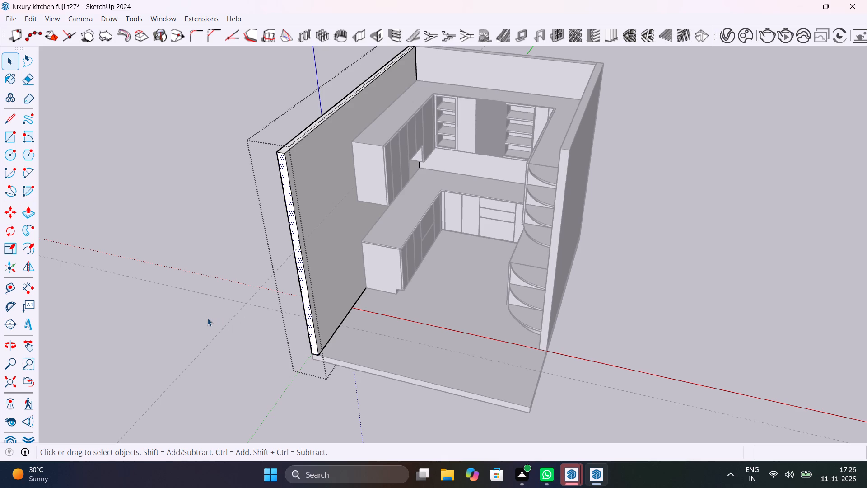
pyautogui.click(215, 222)
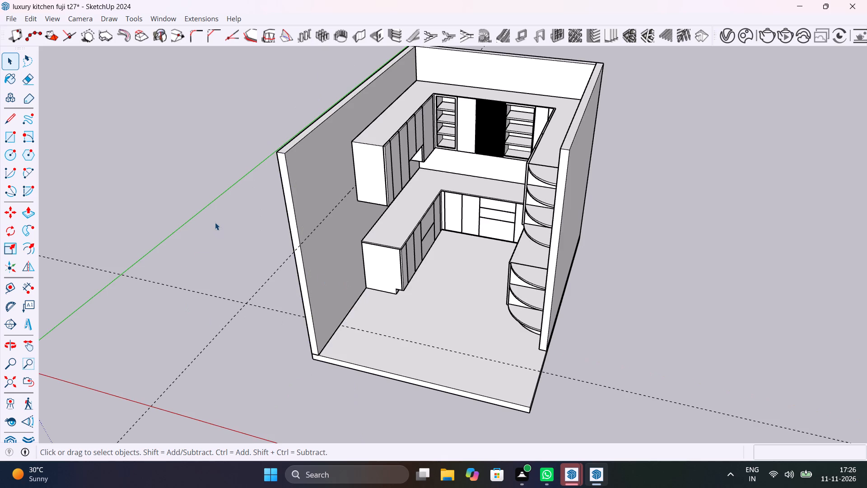
# Place guides on the left wall level with the wall cabinet's top, 2' 2" above the horizontal guide, and 3' out from the cabinet's end panel.
pyautogui.scroll(5, 359, 183)
pyautogui.moveTo(263, 136); pyautogui.dragTo(248, 132, button='middle')
pyautogui.moveTo(321, 163); pyautogui.dragTo(290, 152, button='middle')
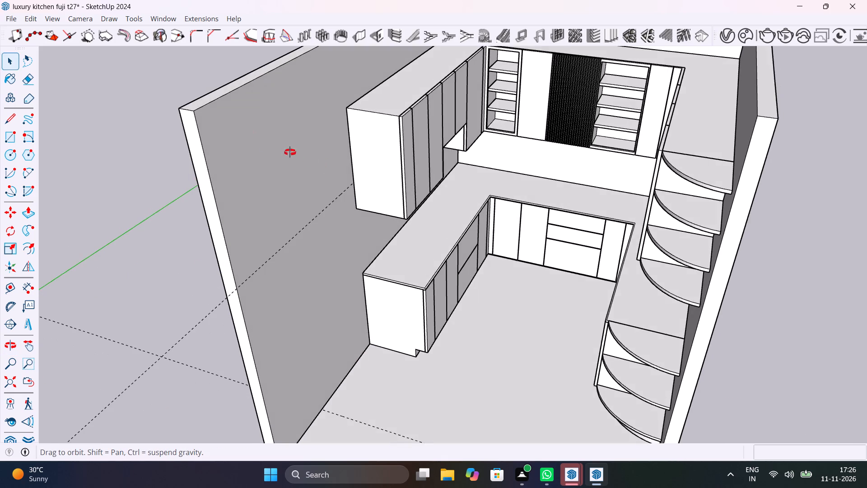
pyautogui.moveTo(290, 152); pyautogui.dragTo(182, 141, button='middle')
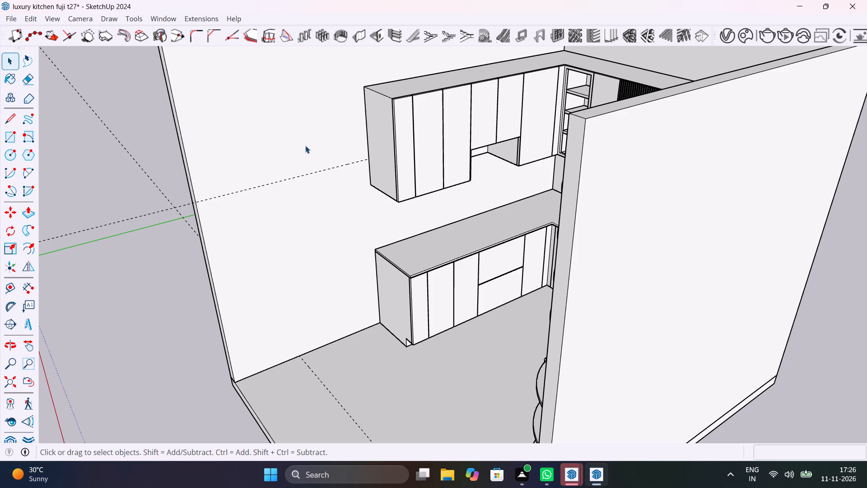
pyautogui.press('r')
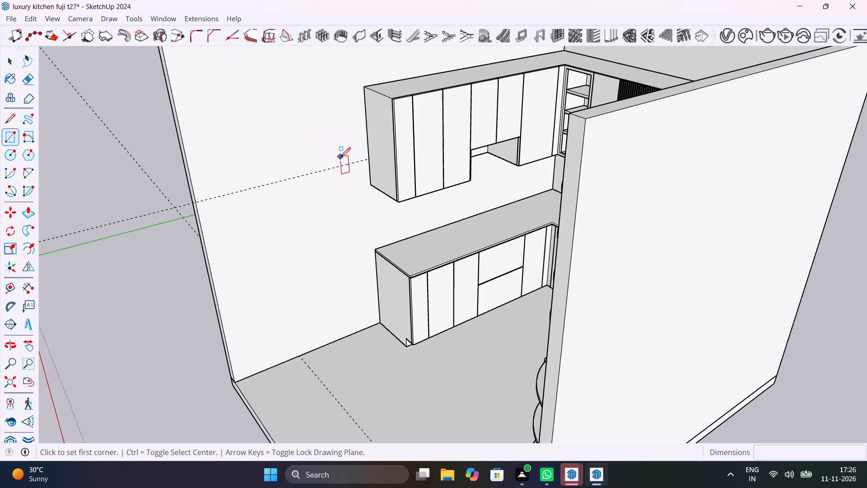
pyautogui.press('space')
pyautogui.press('t')
pyautogui.click(350, 164)
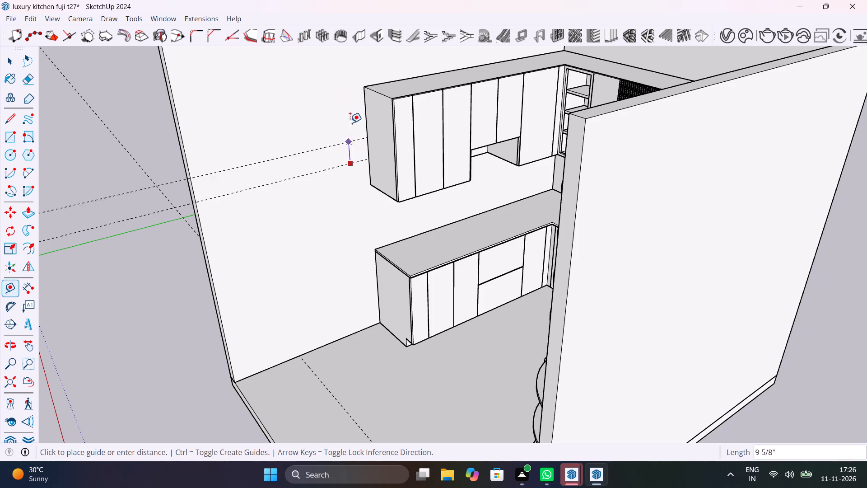
pyautogui.click(363, 84)
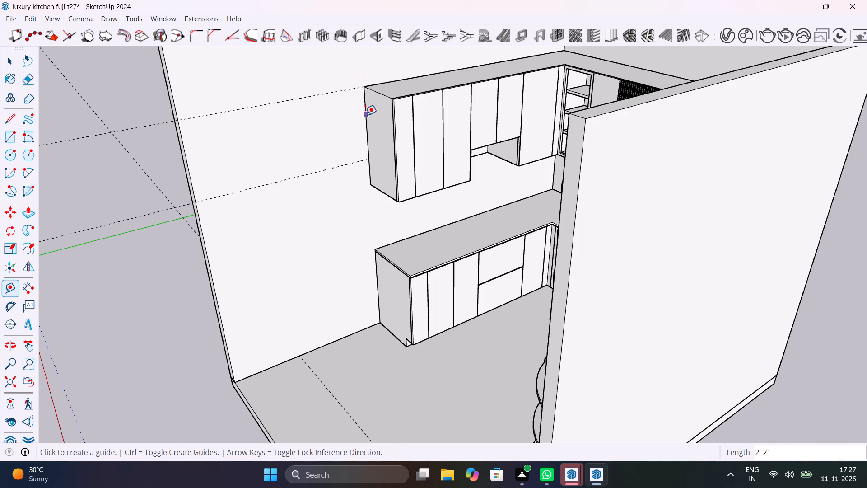
pyautogui.click(365, 115)
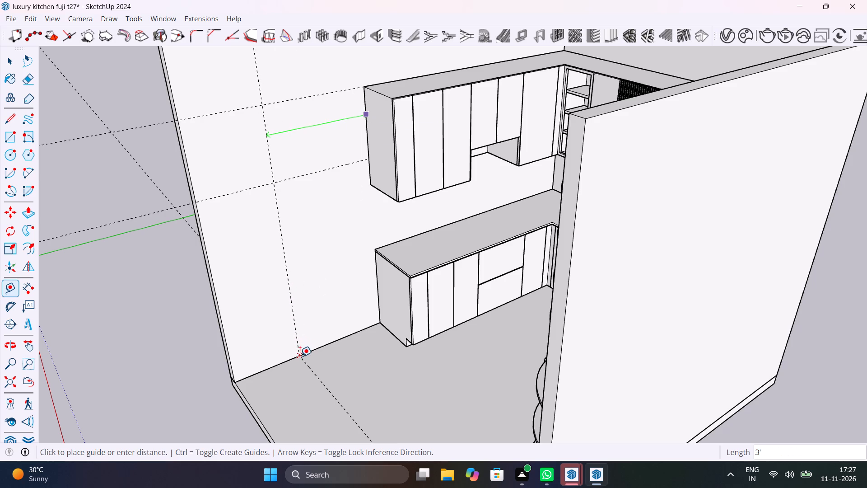
pyautogui.click(300, 357)
pyautogui.press('space')
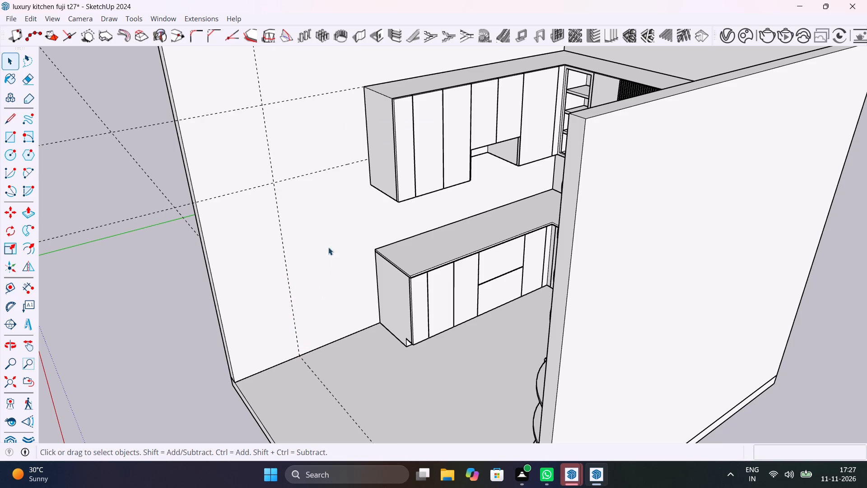
# Draw a 3' by 2' 2" rectangle between the guides beside the left wall cabinet and push/pull it out 1' 6".
pyautogui.press('r')
pyautogui.click(263, 106)
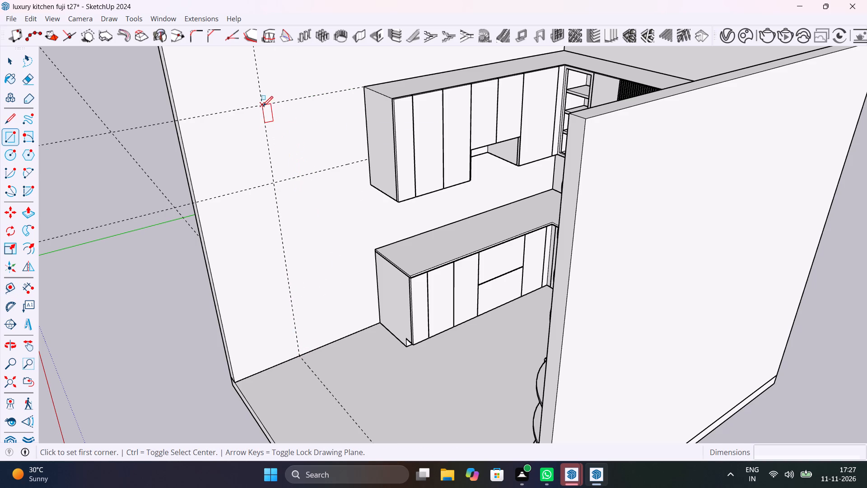
pyautogui.click(367, 160)
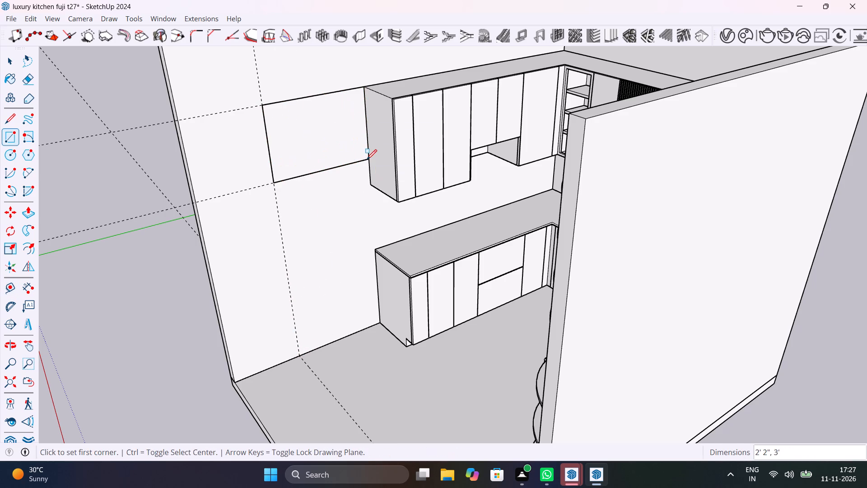
pyautogui.press('space')
pyautogui.click(316, 128)
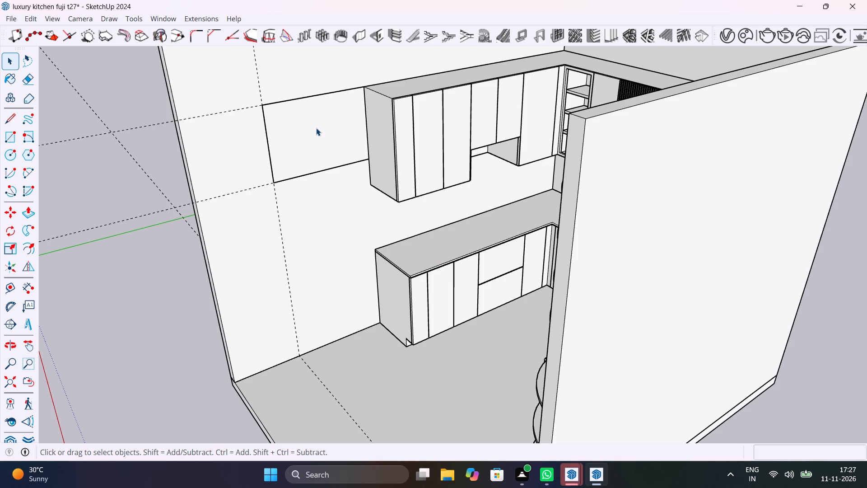
pyautogui.press('p')
pyautogui.click(316, 128)
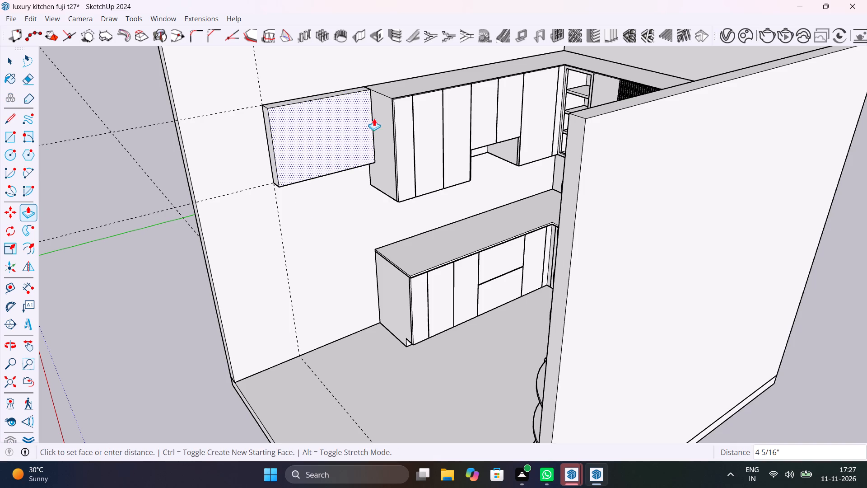
pyautogui.scroll(5, 396, 87)
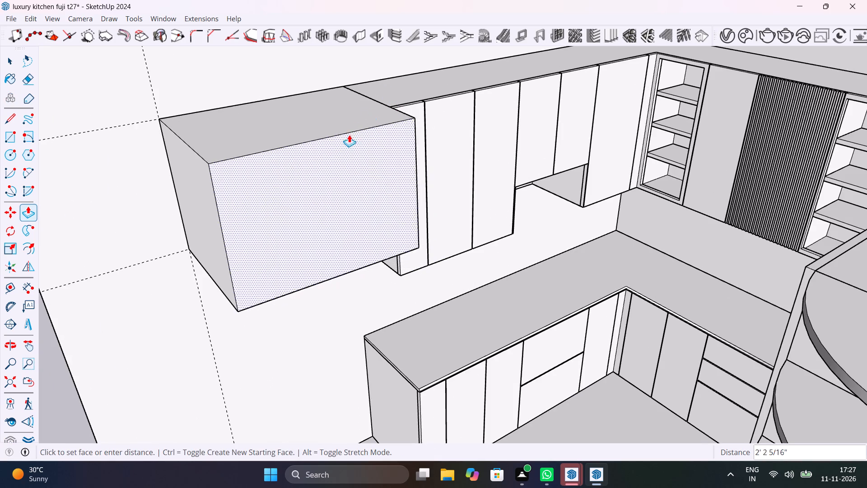
pyautogui.write('1\'6"')
pyautogui.press('Return')
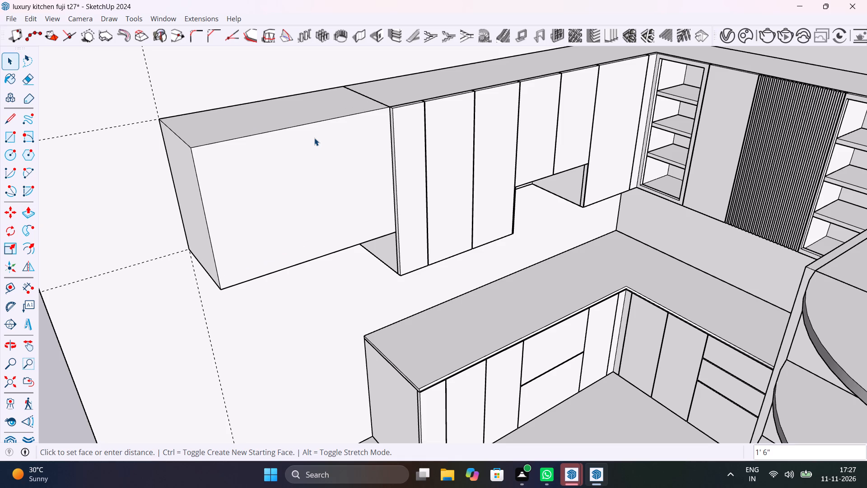
# Make the new box beside the left wall cabinets, with all its connected faces and edges, into a group.
pyautogui.tripleClick(322, 160)
pyautogui.rightClick(322, 160)
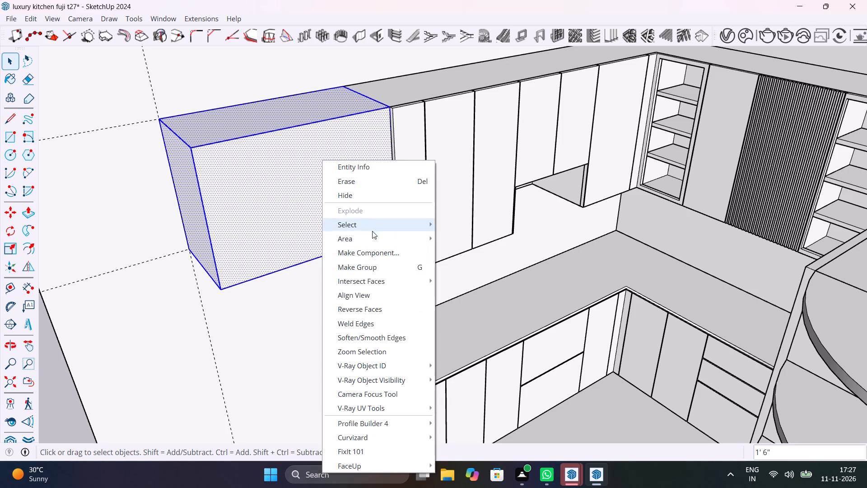
pyautogui.click(379, 269)
pyautogui.scroll(-5, 379, 269)
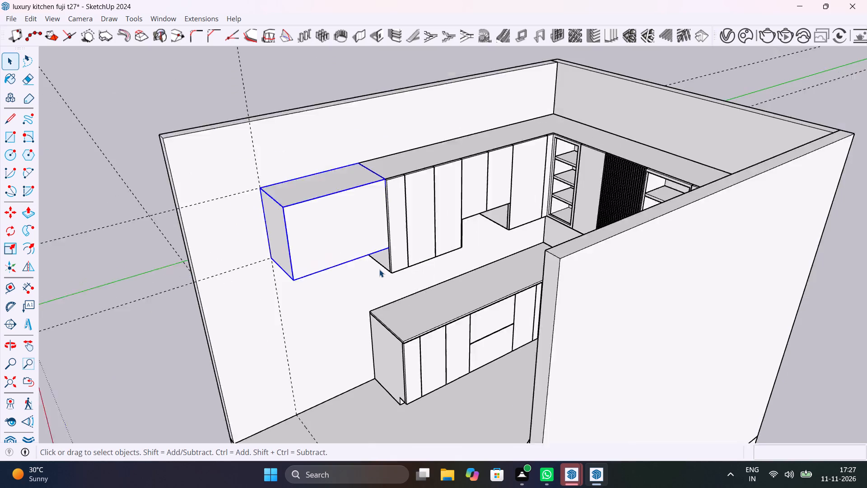
pyautogui.scroll(-6, 379, 269)
pyautogui.click(186, 216)
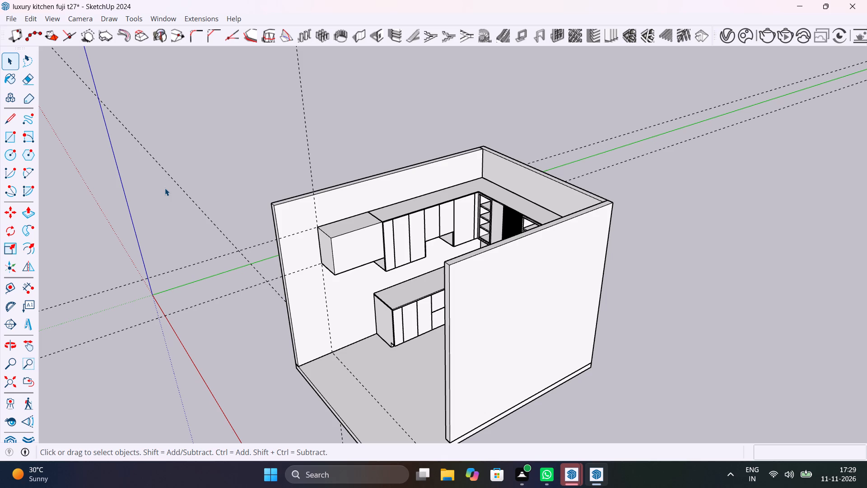
# Examine how the new box group lines up with the adjoining left wall cabinets, from the front and from above.
pyautogui.moveTo(168, 222); pyautogui.dragTo(291, 95, button='middle')
pyautogui.scroll(4, 396, 282)
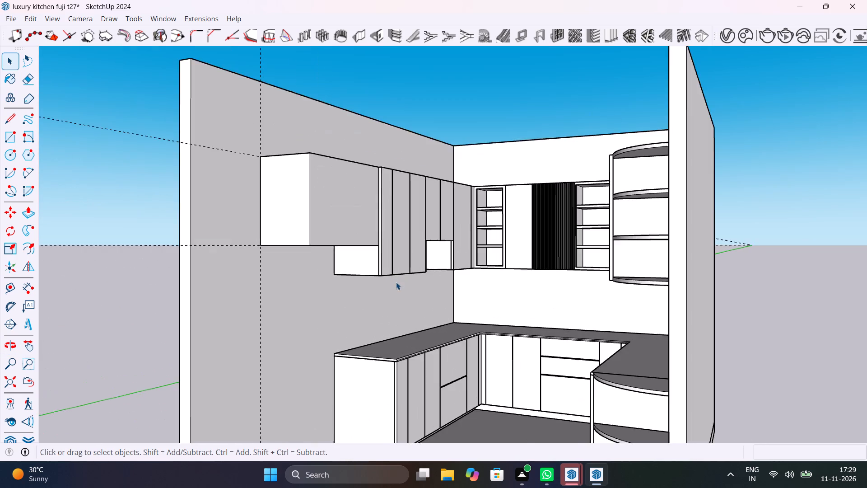
pyautogui.scroll(6, 396, 282)
pyautogui.moveTo(377, 273); pyautogui.dragTo(360, 340, button='middle')
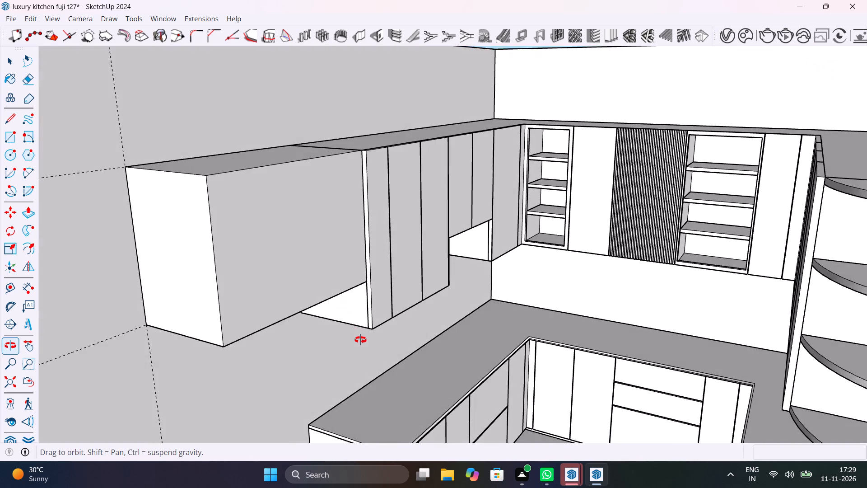
pyautogui.moveTo(360, 340); pyautogui.dragTo(332, 324, button='middle')
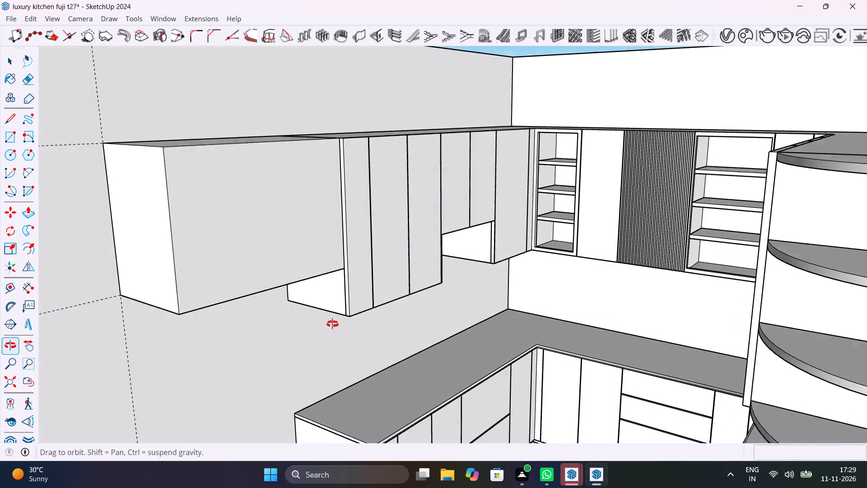
pyautogui.moveTo(332, 324); pyautogui.dragTo(319, 414, button='middle')
pyautogui.scroll(6, 255, 236)
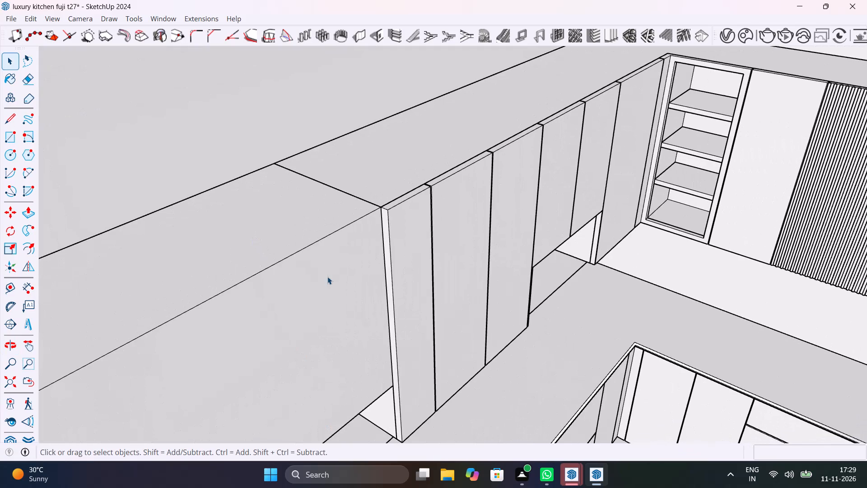
pyautogui.click(332, 279)
pyautogui.scroll(-15, 332, 279)
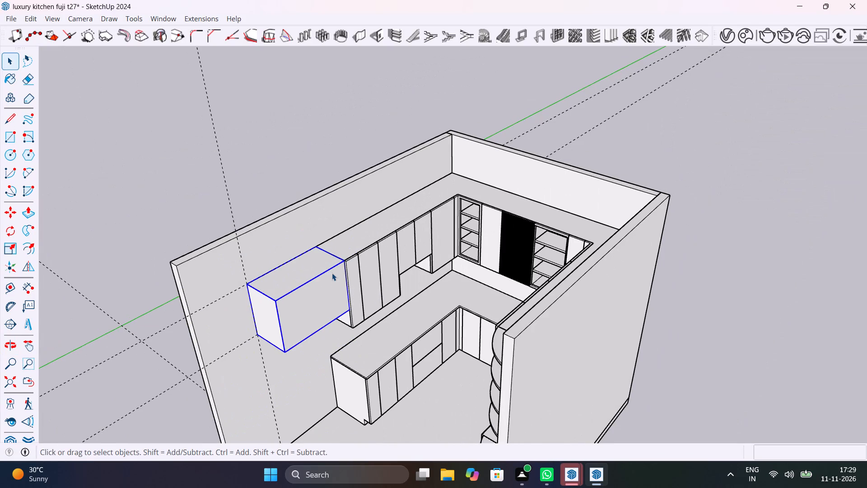
pyautogui.click(312, 171)
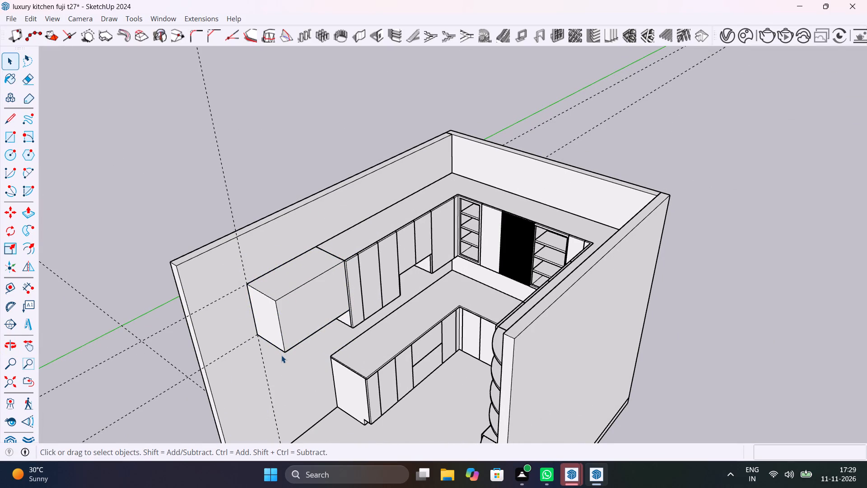
# Draw a 3' by 2' 2" rectangle over the front face of the new box, from its upper outer corner to its lower inner corner.
pyautogui.scroll(4, 305, 307)
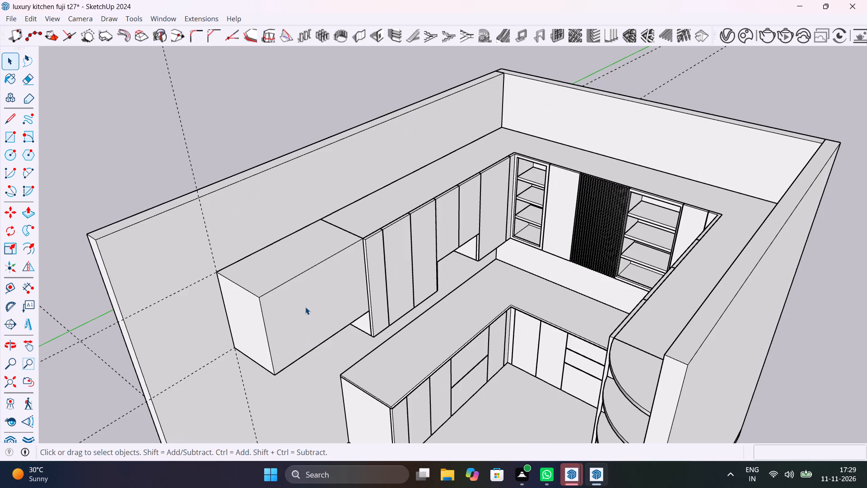
pyautogui.scroll(4, 305, 307)
pyautogui.moveTo(328, 314); pyautogui.dragTo(327, 314, button='middle')
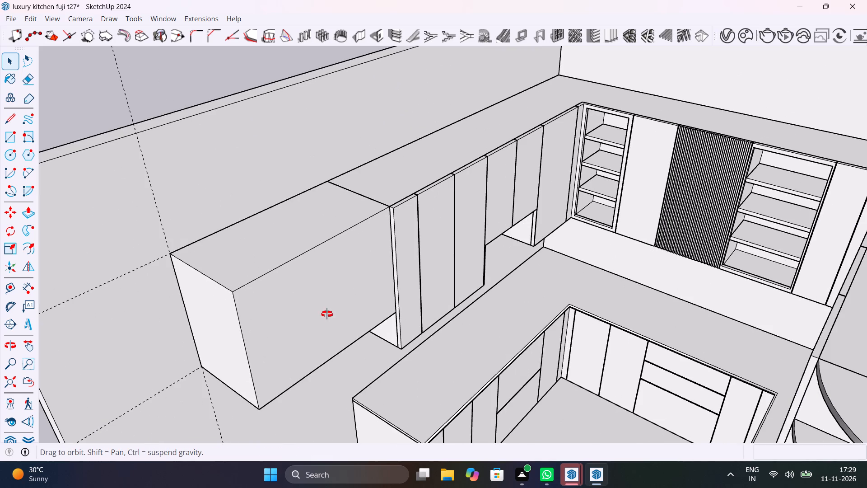
pyautogui.moveTo(327, 314); pyautogui.dragTo(289, 343, button='middle')
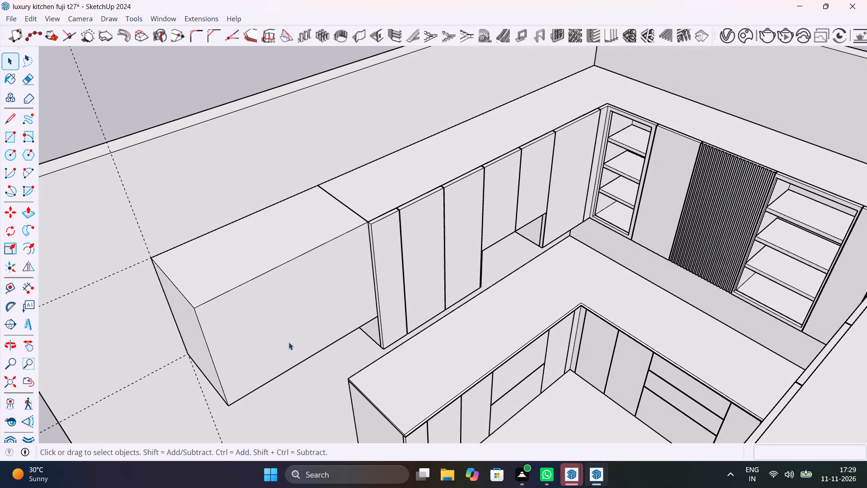
pyautogui.press('r')
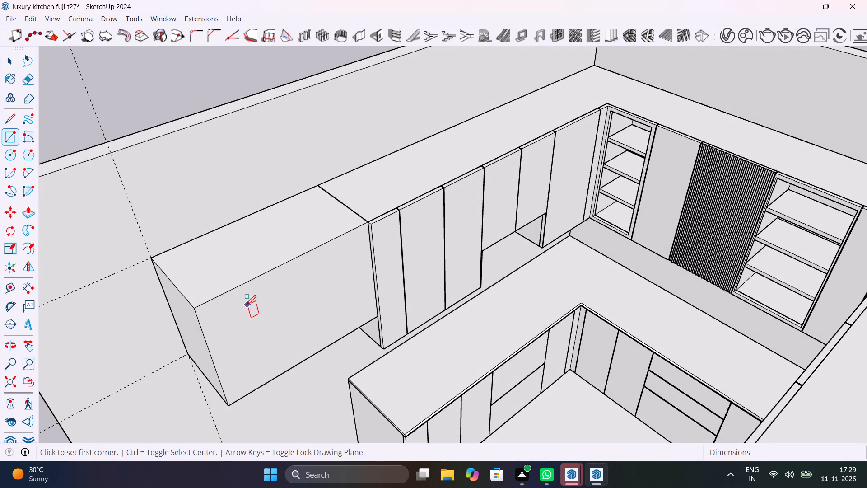
pyautogui.moveTo(354, 338); pyautogui.dragTo(334, 394, button='middle')
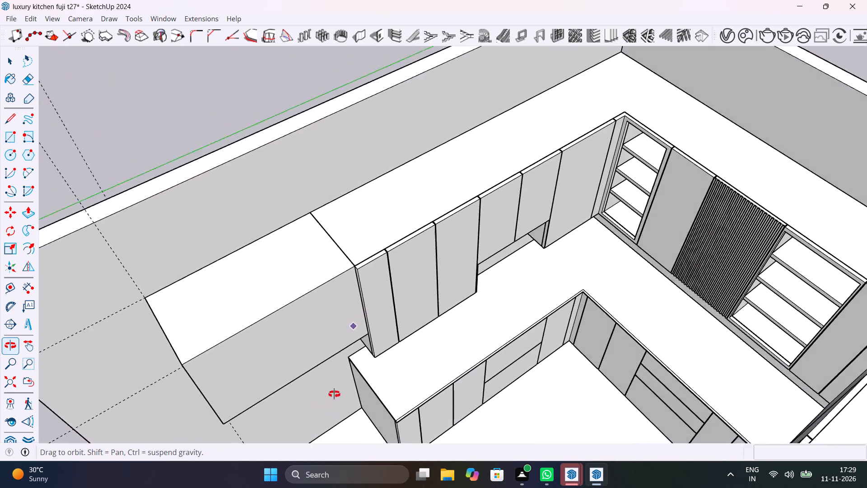
pyautogui.moveTo(334, 394); pyautogui.dragTo(378, 355, button='middle')
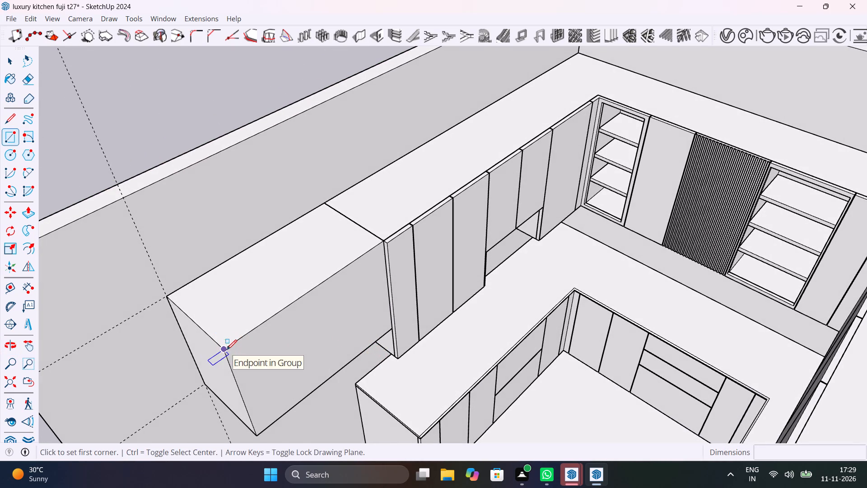
pyautogui.click(227, 350)
pyautogui.scroll(8, 391, 330)
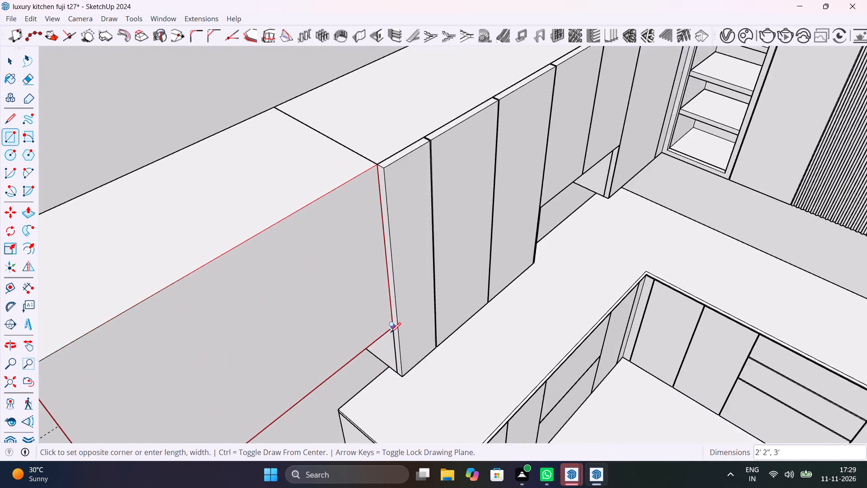
pyautogui.scroll(3, 391, 333)
pyautogui.click(394, 324)
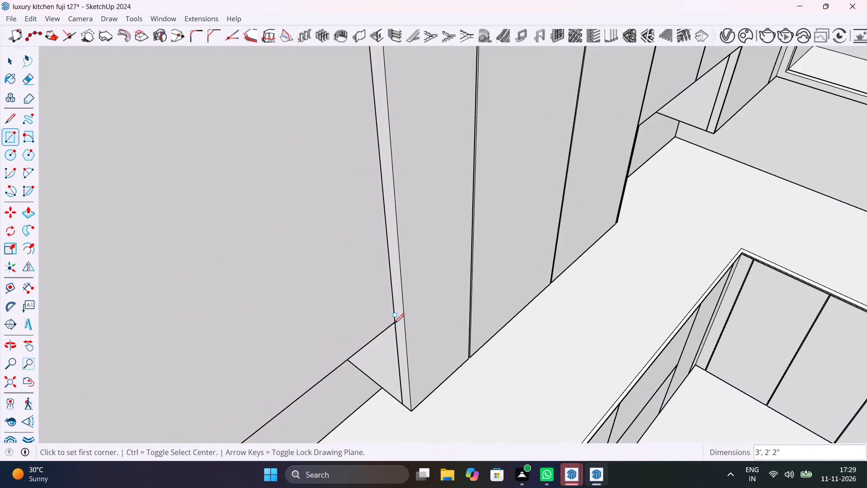
# Push/pull the rectangle on the new box's front face out 1" to form a front panel.
pyautogui.scroll(-13, 396, 328)
pyautogui.press('space')
pyautogui.click(379, 291)
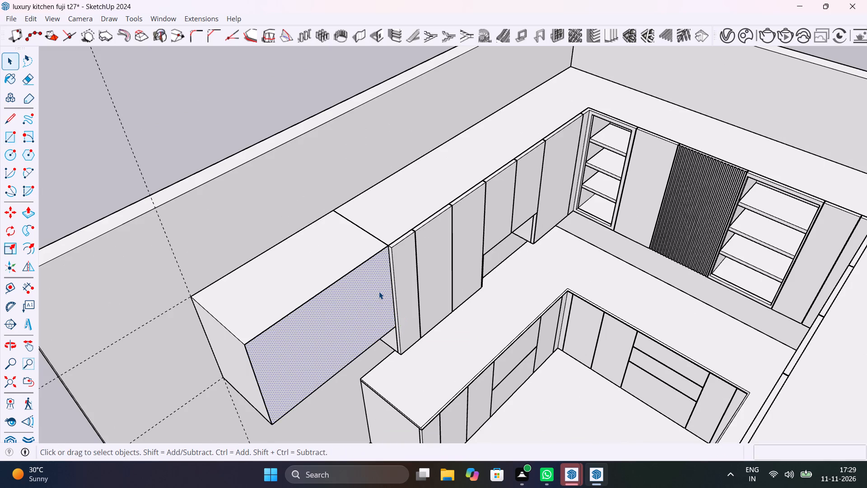
pyautogui.press('p')
pyautogui.click(379, 291)
pyautogui.click(405, 256)
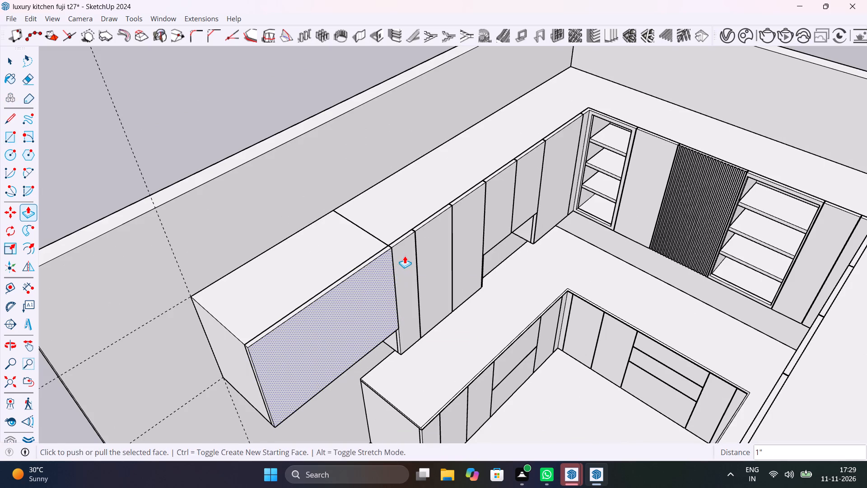
# Make the new front panel, with all its connected faces and edges, into a group.
pyautogui.press('space')
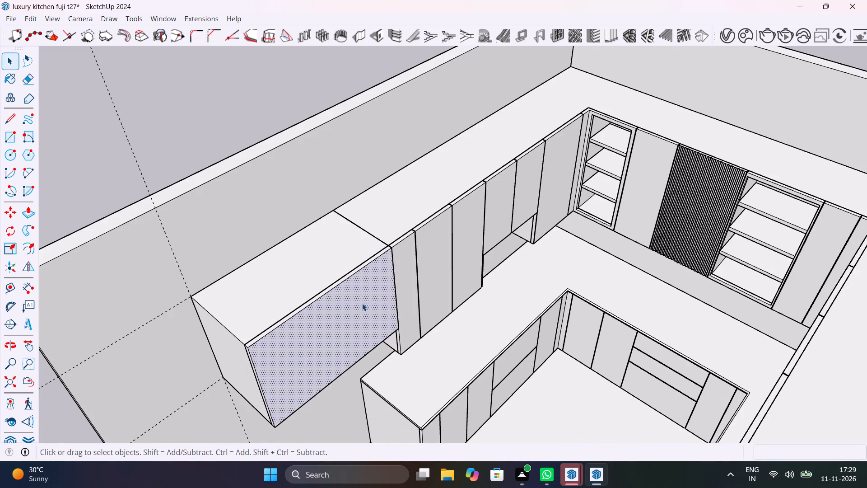
pyautogui.tripleClick(362, 303)
pyautogui.rightClick(362, 303)
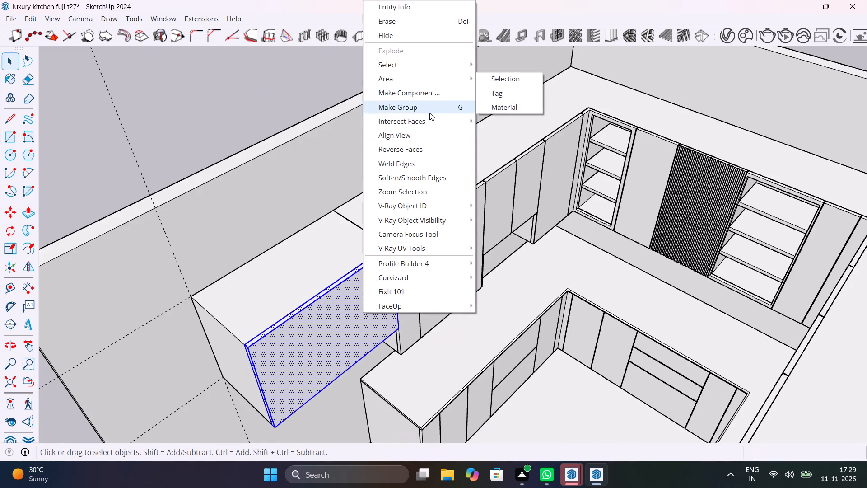
pyautogui.click(430, 113)
pyautogui.click(286, 116)
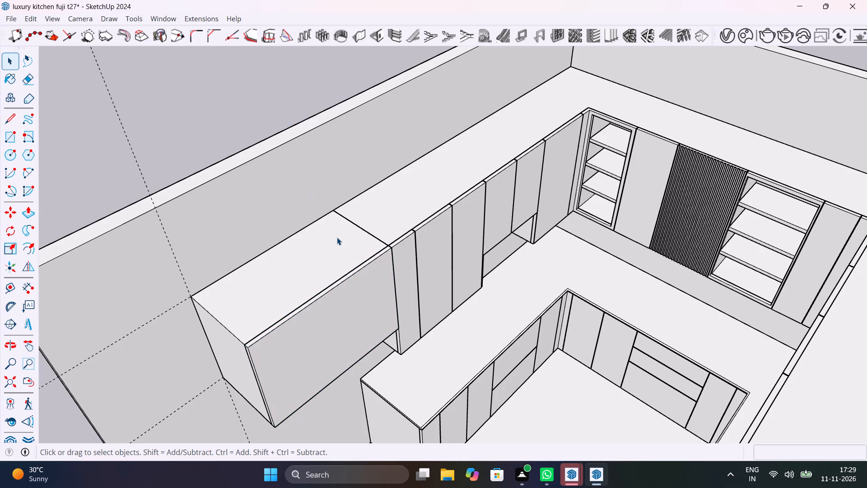
# Inside the front panel group, copy the vertical edge nearest the adjoining cabinets 2' along the panel's bottom edge.
pyautogui.doubleClick(378, 282)
pyautogui.scroll(4, 378, 282)
pyautogui.moveTo(387, 292); pyautogui.dragTo(267, 274, button='middle')
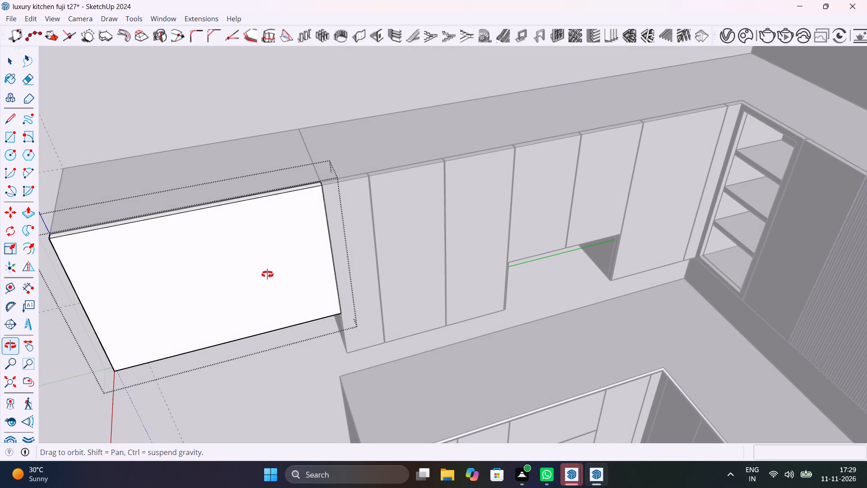
pyautogui.moveTo(267, 274); pyautogui.dragTo(379, 295, button='middle')
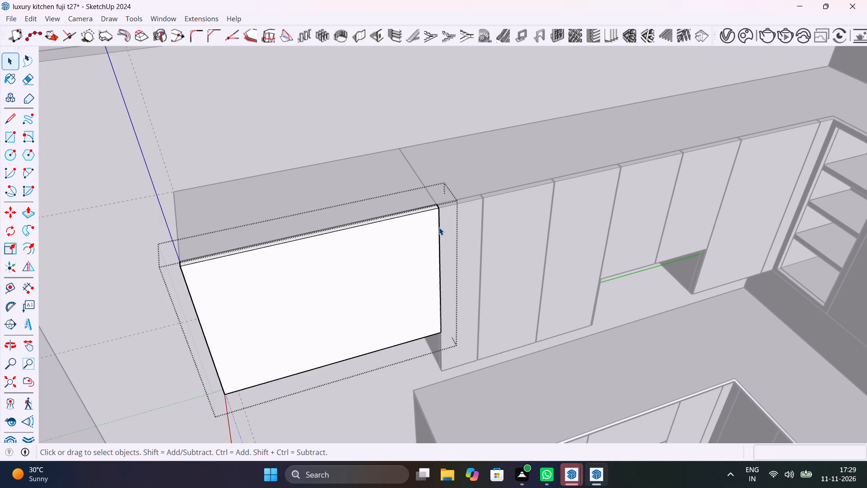
pyautogui.click(439, 227)
pyautogui.press('m')
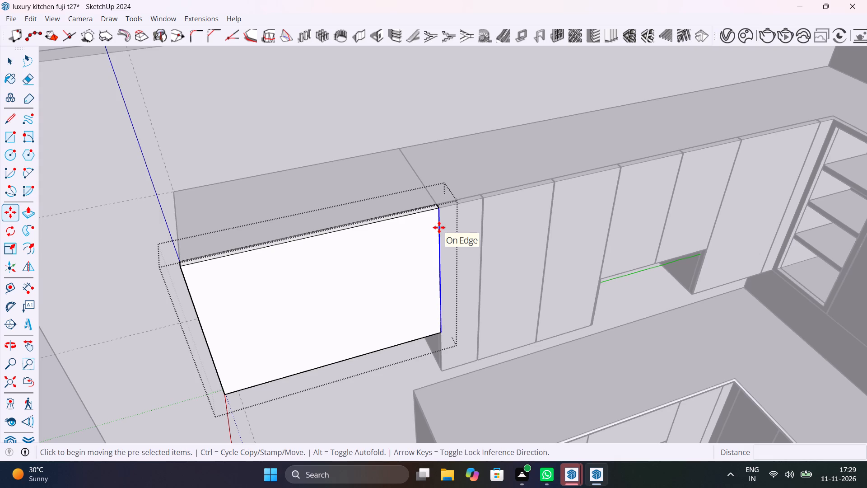
pyautogui.click(442, 331)
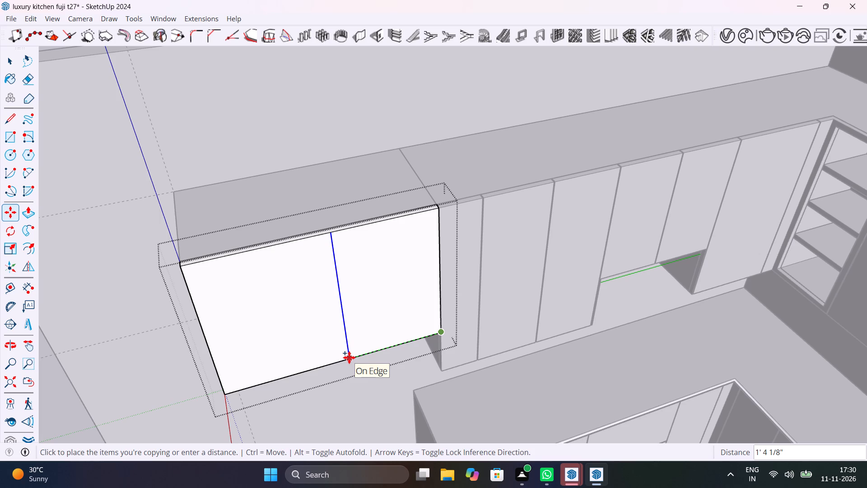
pyautogui.write("2'")
pyautogui.press('Return')
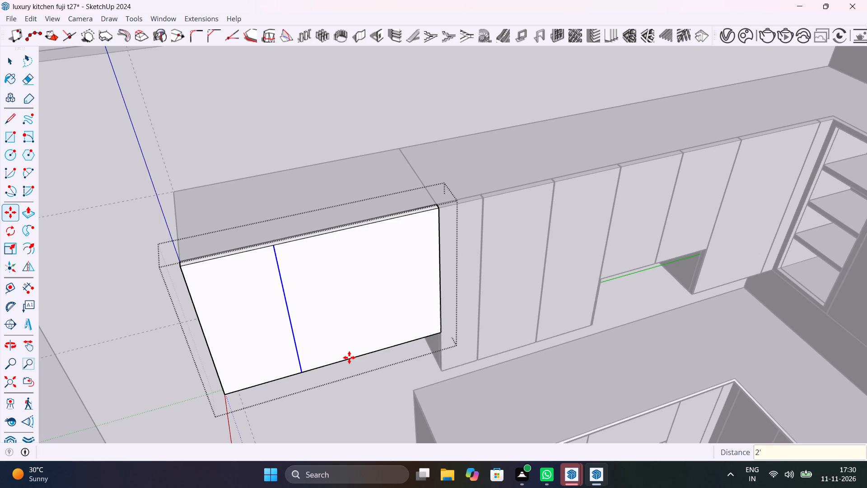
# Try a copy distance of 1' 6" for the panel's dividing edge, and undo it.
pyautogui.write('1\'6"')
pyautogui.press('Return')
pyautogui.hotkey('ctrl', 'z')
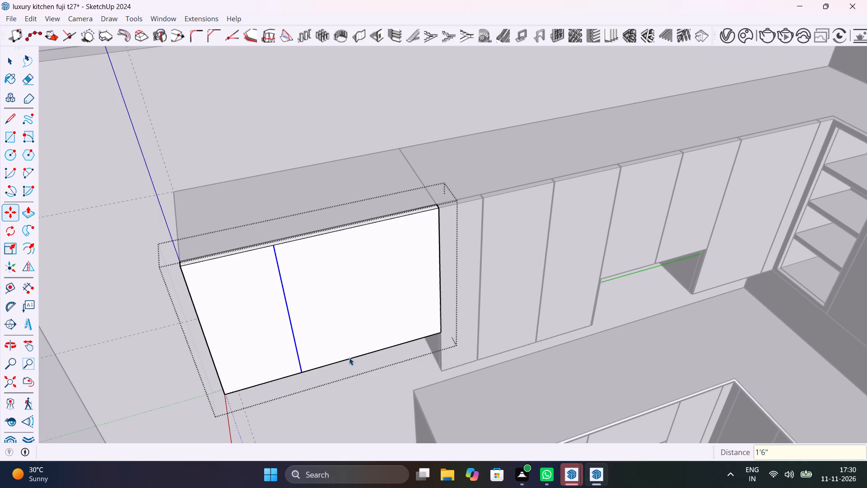
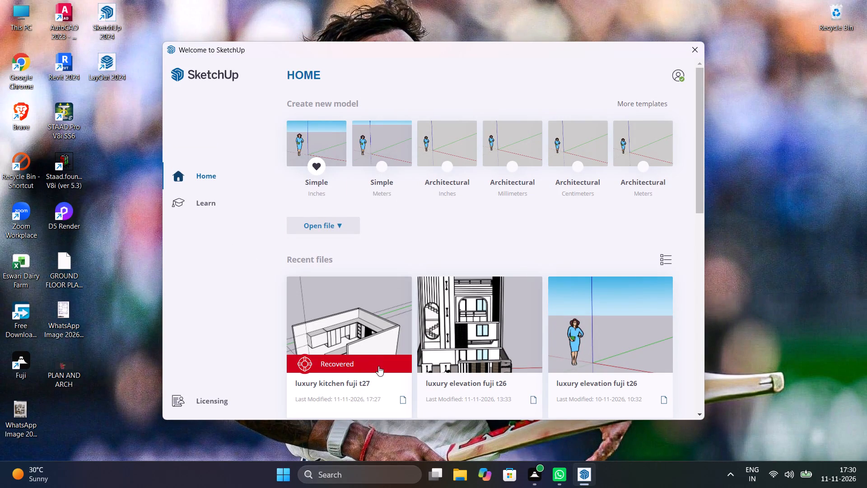
# Open the recent model luxury kitchen fuji t27, which is marked as recovered.
pyautogui.click(378, 366)
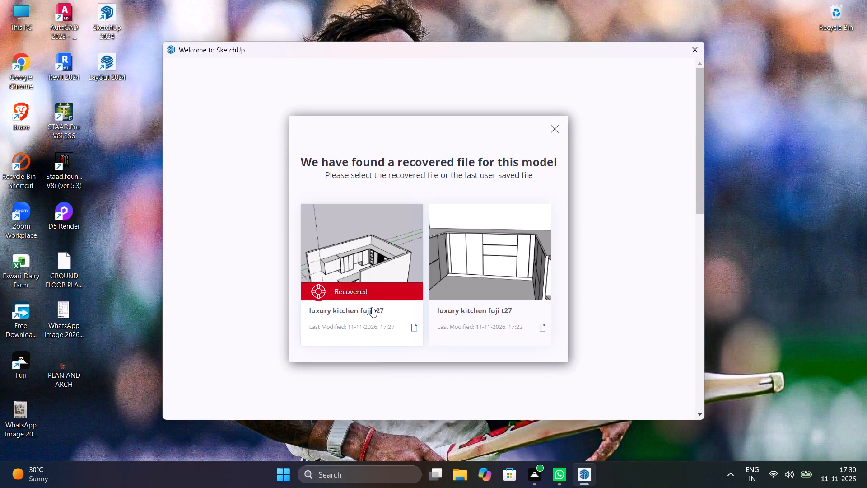
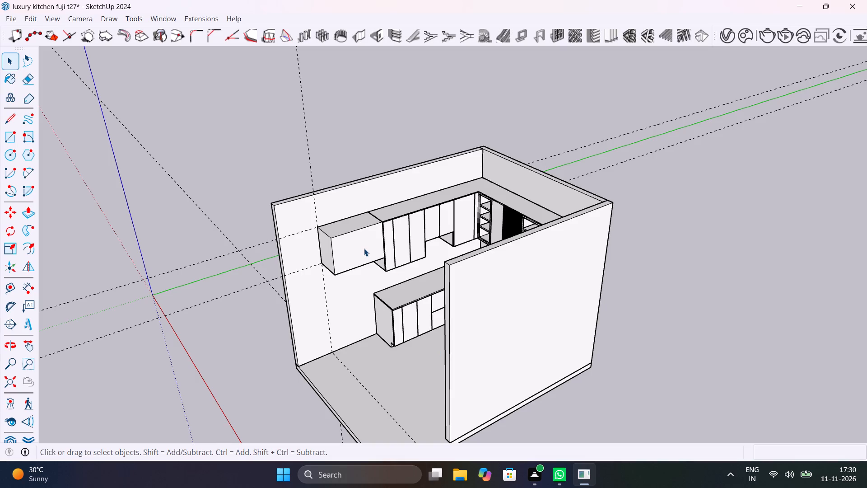
# Close the CTS Louvers Pro licence window and dismiss the Enscape update notification.
pyautogui.scroll(16, 364, 249)
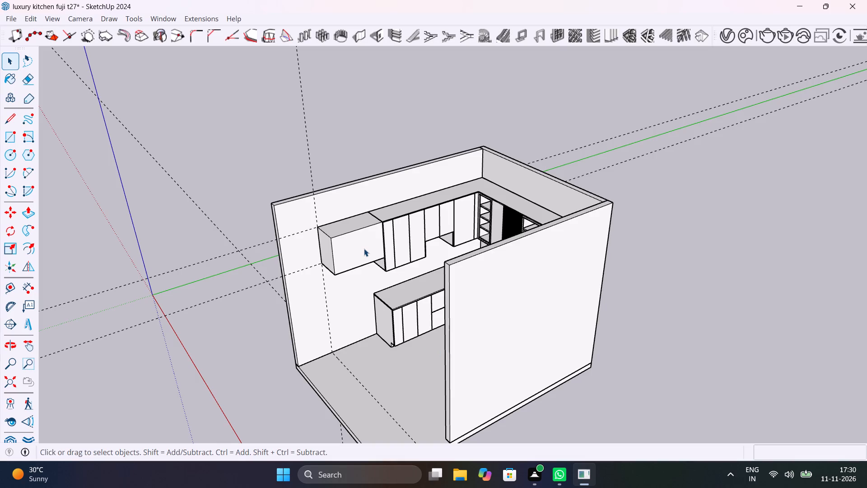
pyautogui.middleClick(365, 250)
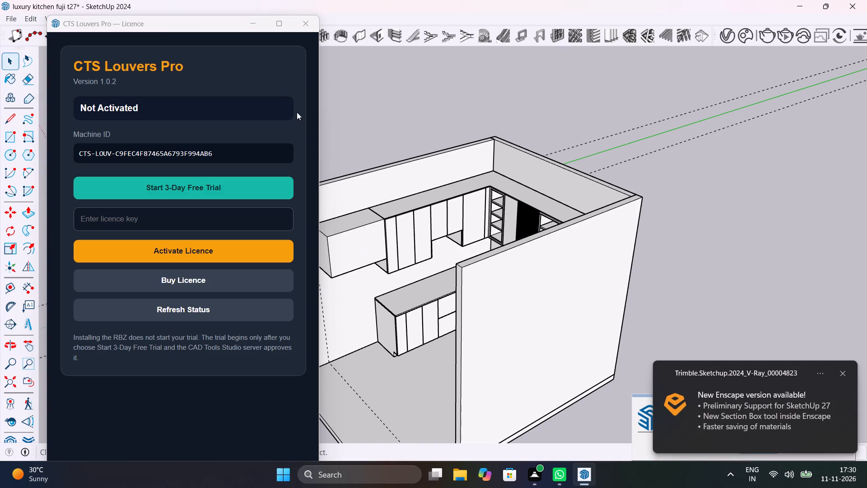
pyautogui.click(306, 26)
pyautogui.click(846, 373)
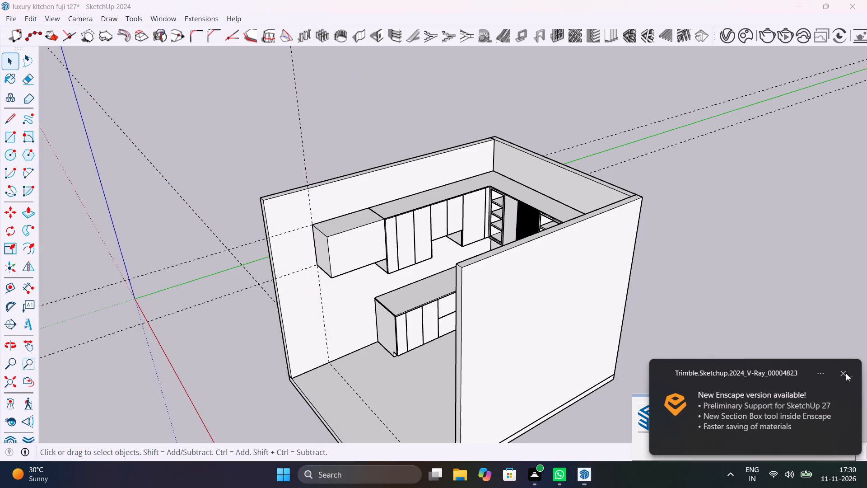
pyautogui.click(817, 450)
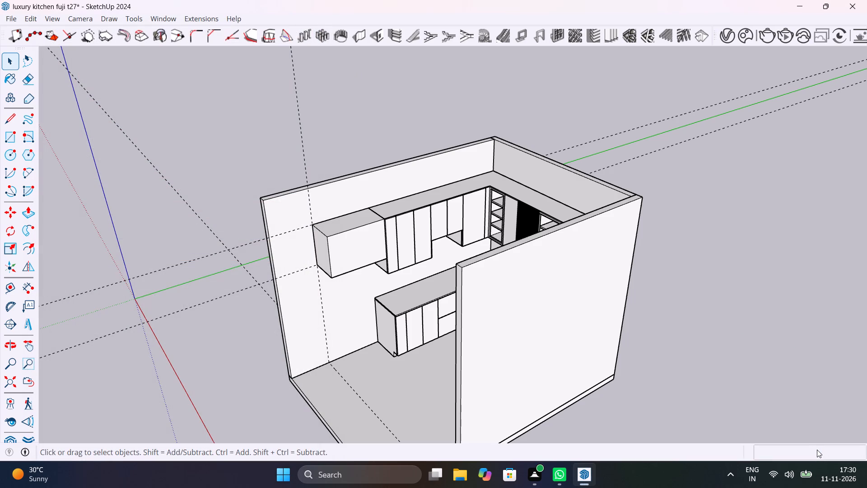
# Save the recovered model as luxury kitchen fuji t27 in the SketchUp projects folder, overwriting the existing file.
pyautogui.hotkey('ctrl', 's')
pyautogui.click(503, 305)
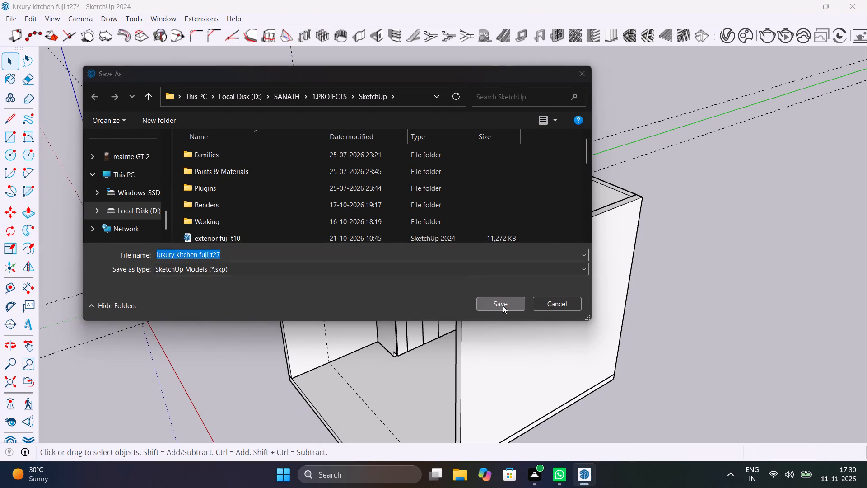
pyautogui.click(461, 239)
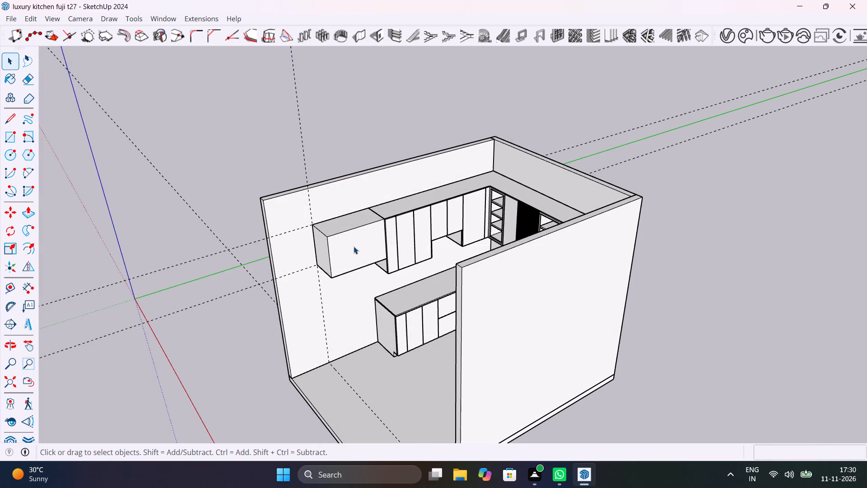
# Draw a 3' by 2' 2" rectangle over the box unit's front face beside the wall cabinets and extrude it 1" outward.
pyautogui.scroll(10, 352, 244)
pyautogui.press('r')
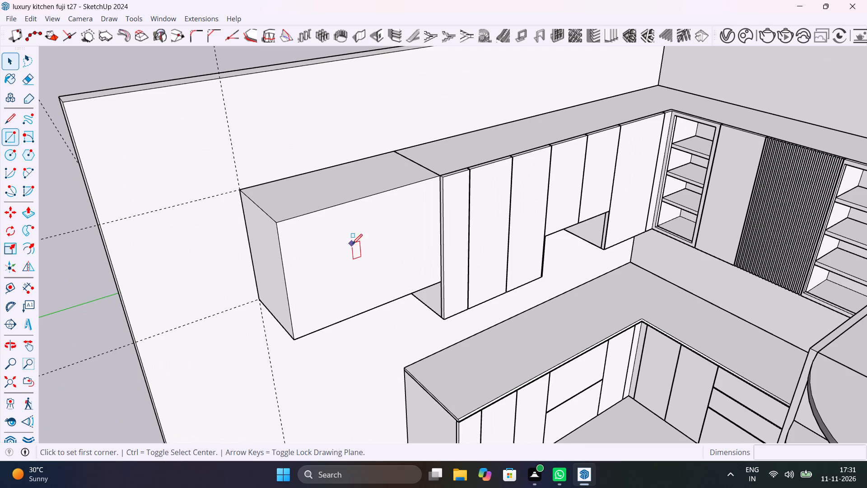
pyautogui.click(276, 225)
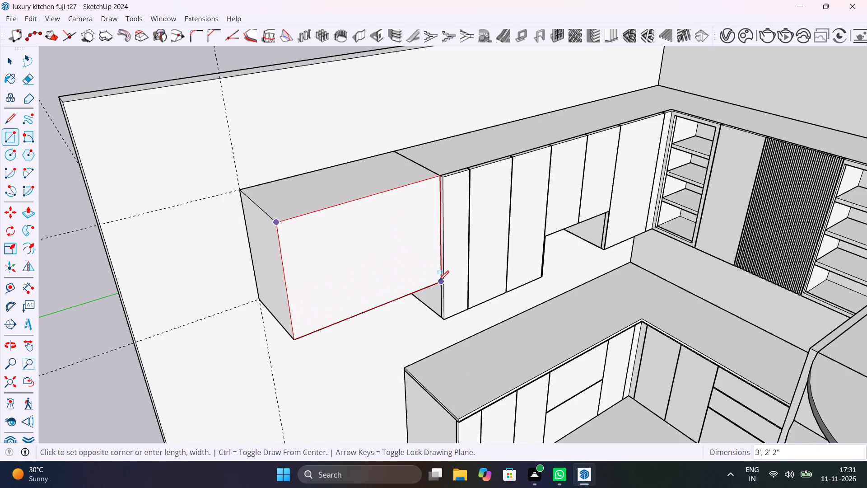
pyautogui.click(440, 282)
pyautogui.press('space')
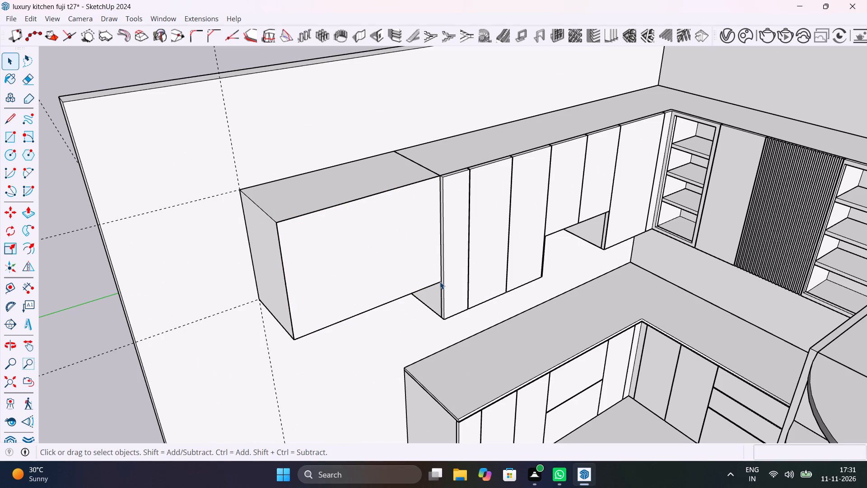
pyautogui.press('p')
pyautogui.click(413, 226)
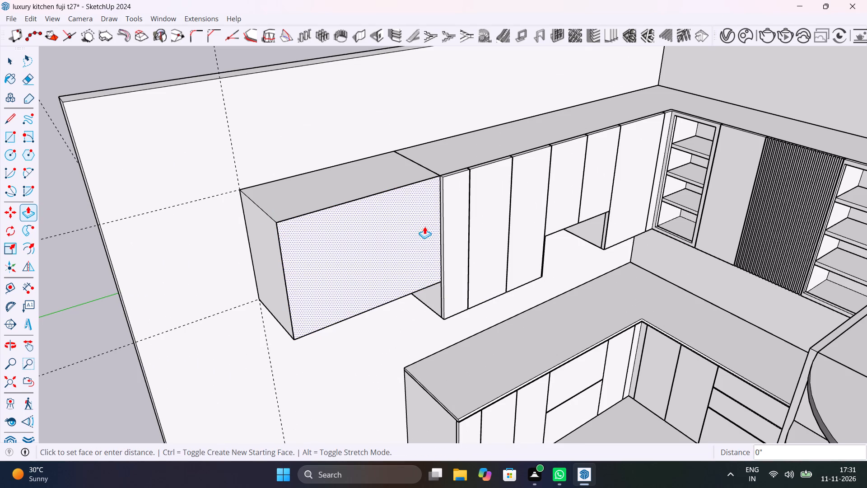
pyautogui.click(459, 175)
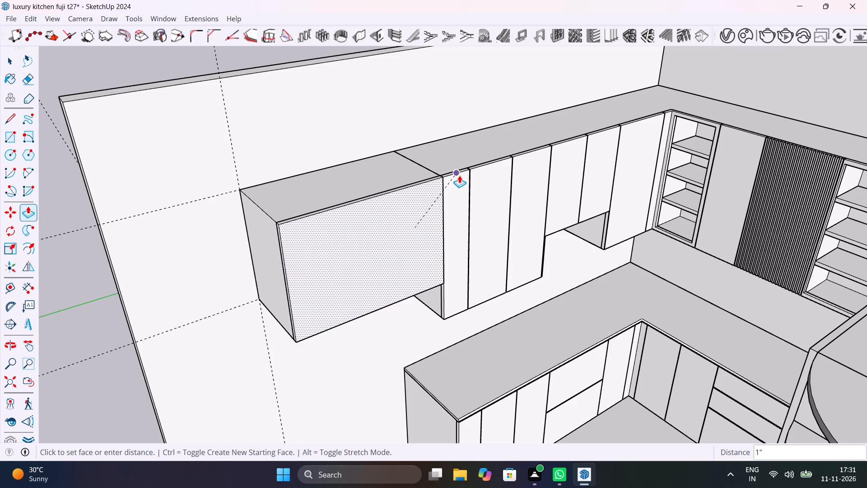
# Make the entire 1" front panel of the box unit into a group.
pyautogui.moveTo(480, 245); pyautogui.dragTo(330, 304, button='middle')
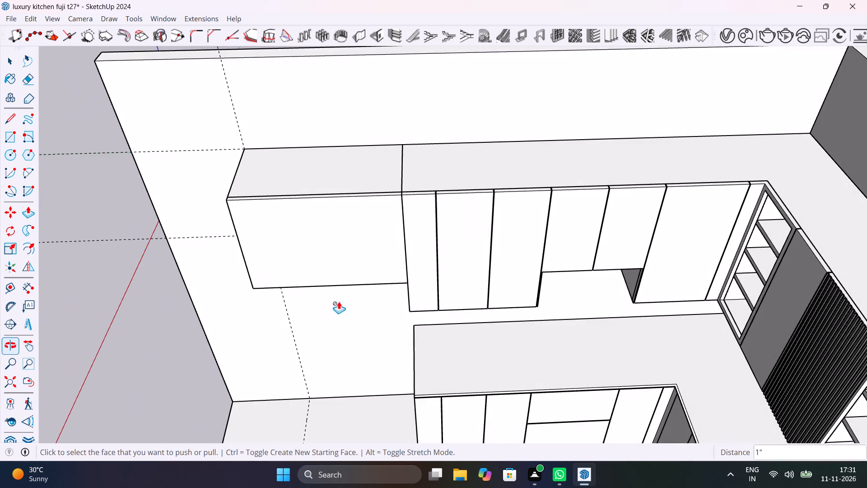
pyautogui.scroll(11, 442, 192)
pyautogui.moveTo(433, 229); pyautogui.dragTo(540, 178, button='middle')
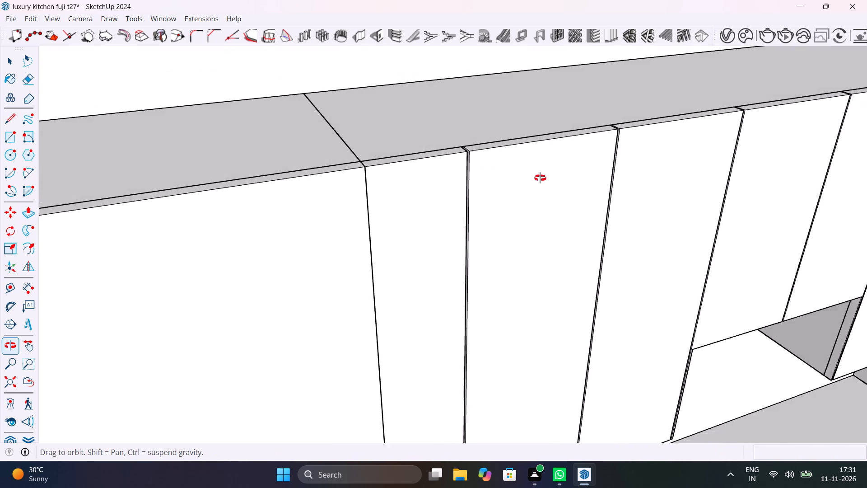
pyautogui.moveTo(540, 178); pyautogui.dragTo(393, 197, button='middle')
pyautogui.scroll(-6, 392, 196)
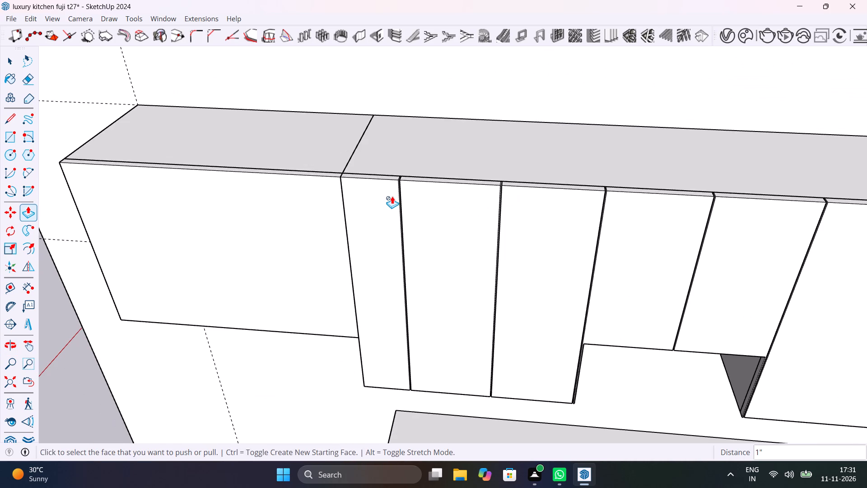
pyautogui.moveTo(443, 267); pyautogui.dragTo(710, 227, button='middle')
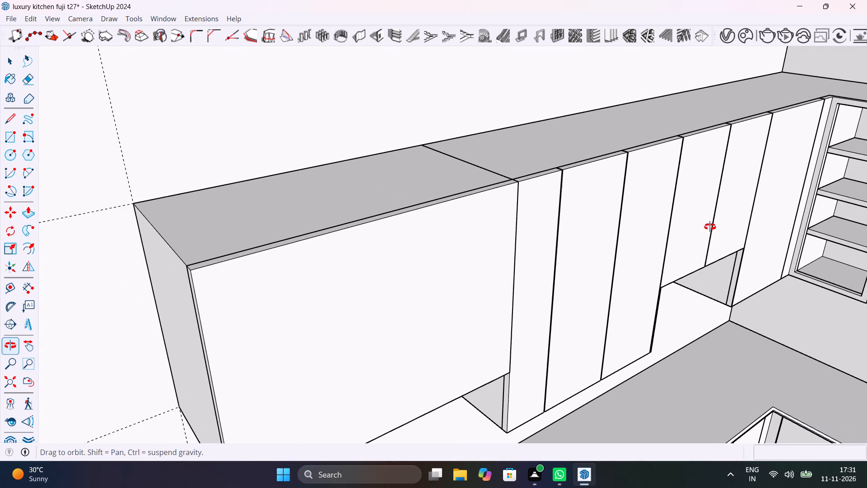
pyautogui.moveTo(710, 227); pyautogui.dragTo(710, 227, button='middle')
pyautogui.press('space')
pyautogui.tripleClick(431, 280)
pyautogui.rightClick(431, 280)
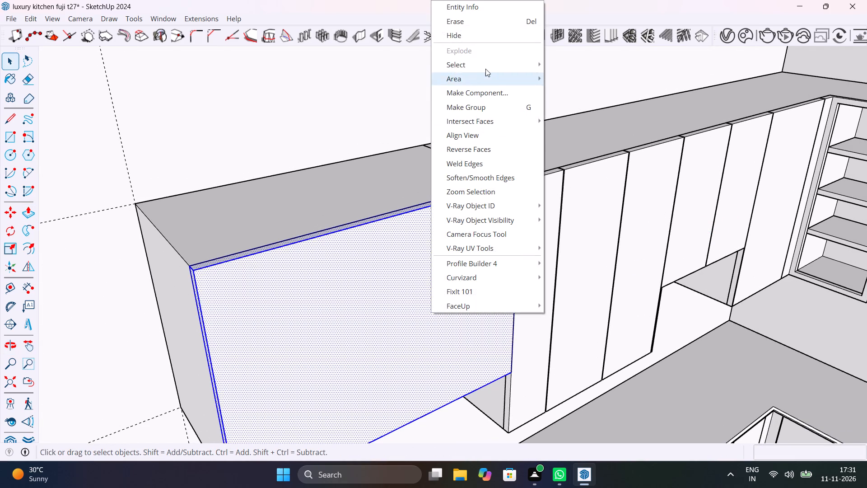
pyautogui.click(491, 103)
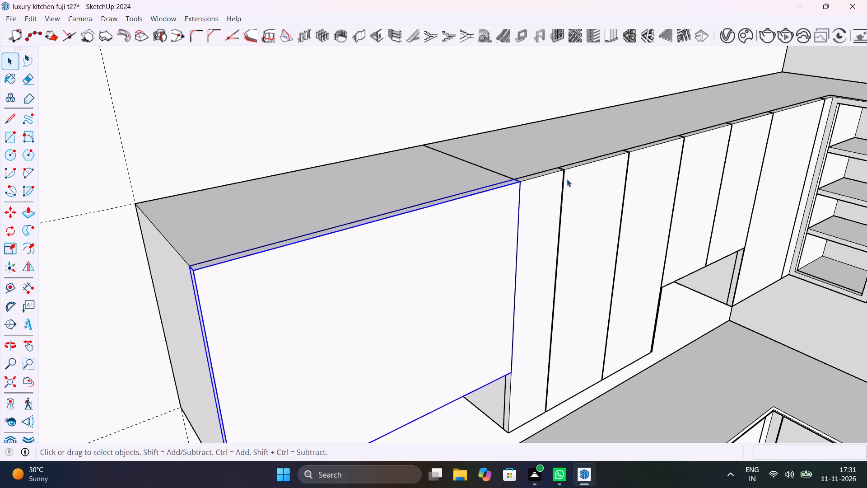
# Inside the front panel group, copy the vertical edge beside the wall cabinets 1'6" across the face to divide the panel into two halves.
pyautogui.moveTo(519, 204); pyautogui.dragTo(444, 227, button='middle')
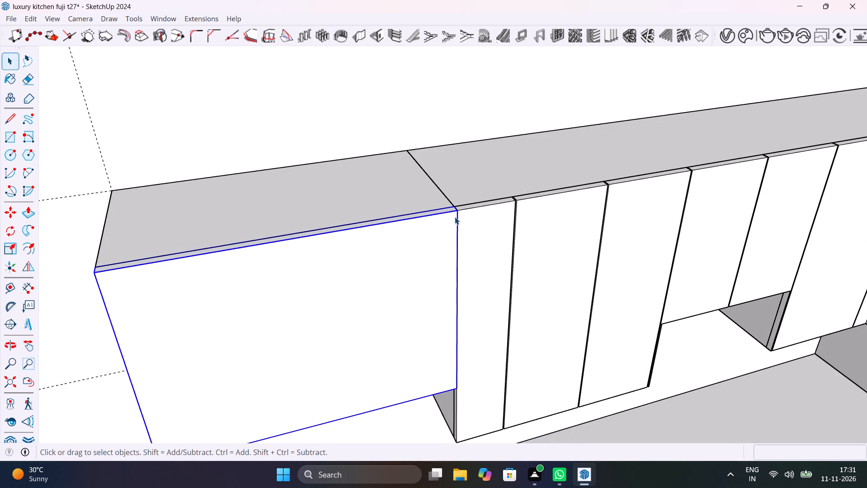
pyautogui.scroll(8, 455, 216)
pyautogui.doubleClick(455, 216)
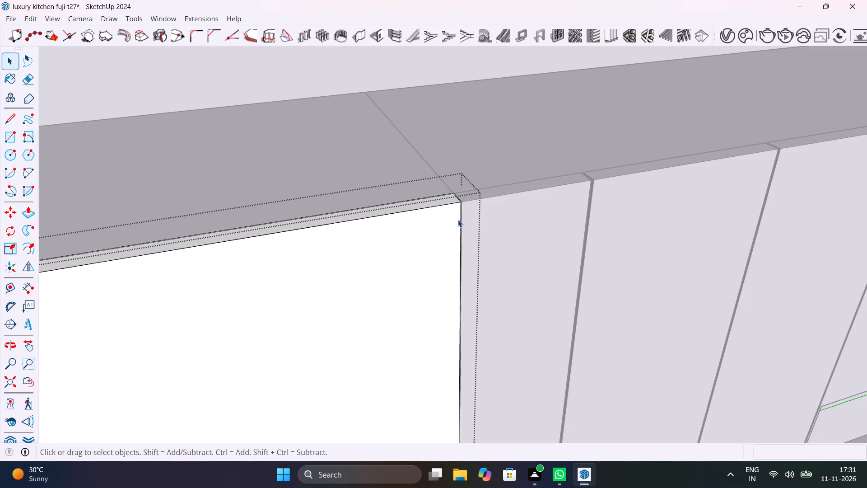
pyautogui.click(461, 230)
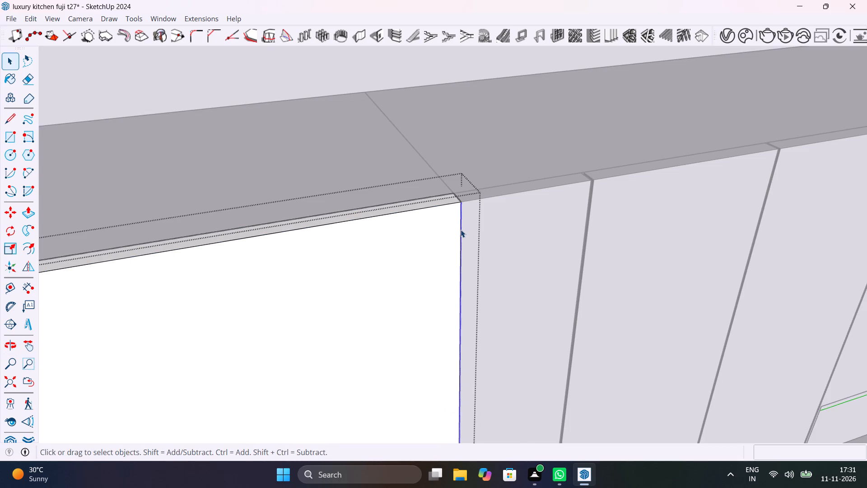
pyautogui.scroll(-8, 461, 230)
pyautogui.press('m')
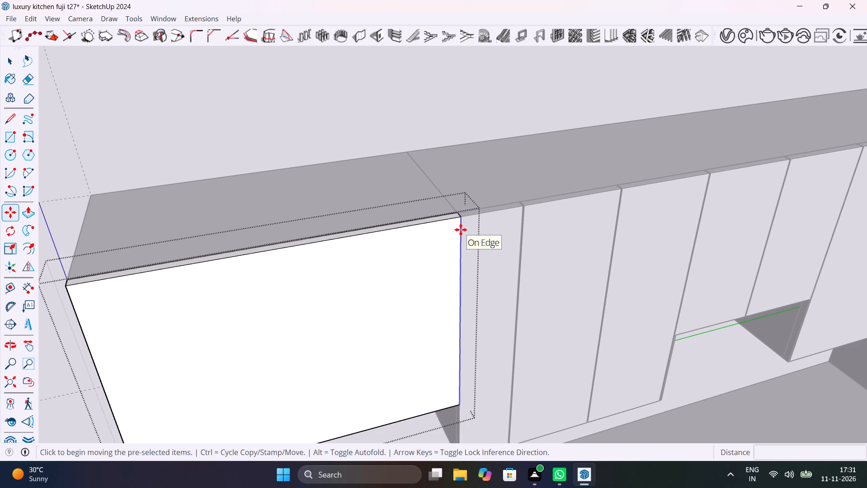
pyautogui.click(462, 217)
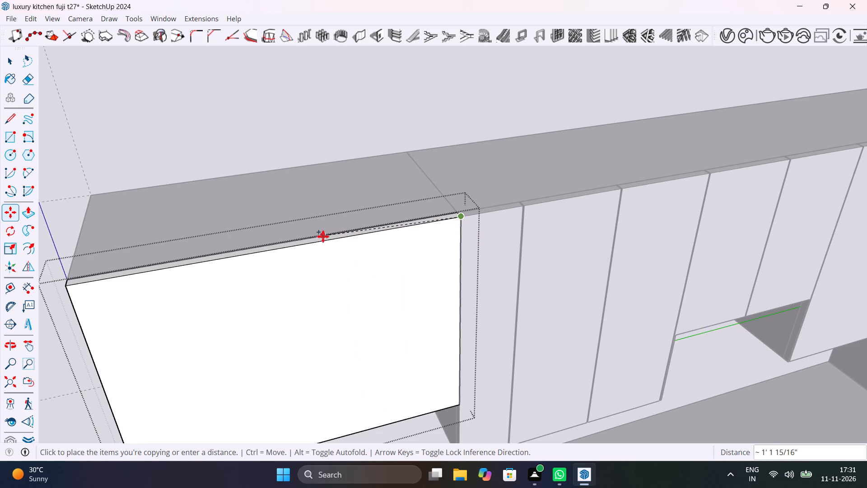
pyautogui.write("1'")
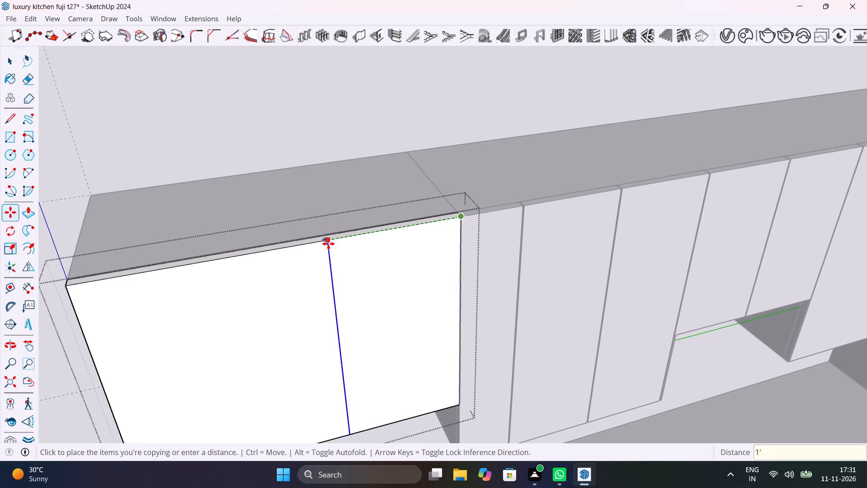
pyautogui.write('6"')
pyautogui.press('Return')
pyautogui.press('space')
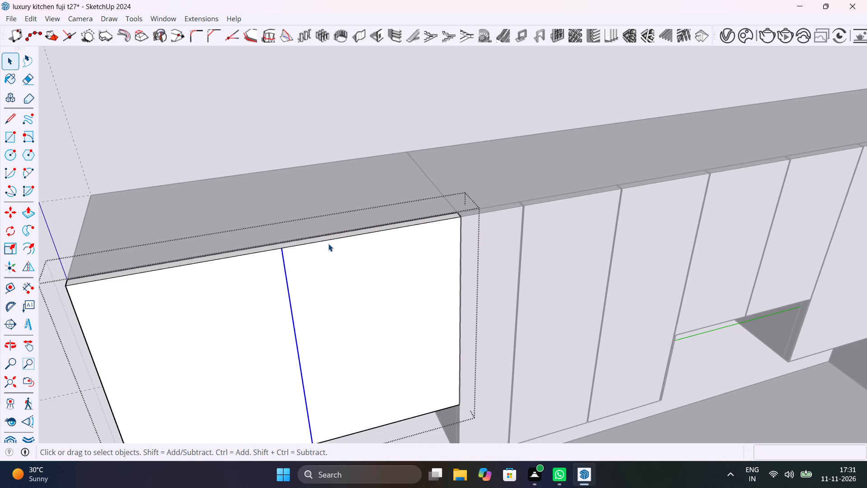
# Offset the outline of the panel half next to the wall cabinets inward by about 5/8".
pyautogui.click(369, 280)
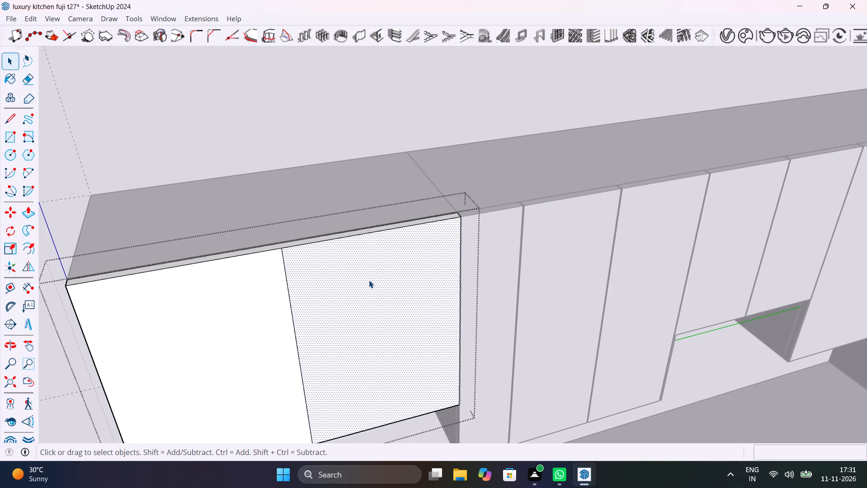
pyautogui.press('f')
pyautogui.click(297, 313)
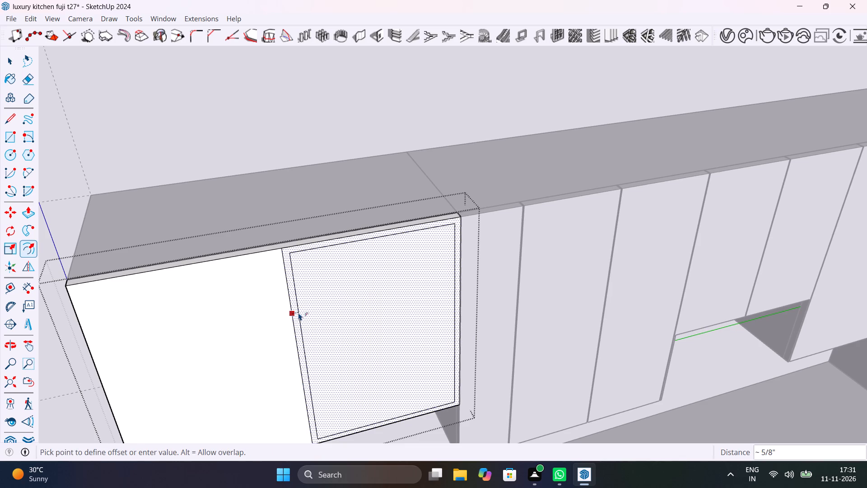
pyautogui.press('space')
# Push the offset inner face back 1" through the panel to cut a framed opening.
pyautogui.click(379, 311)
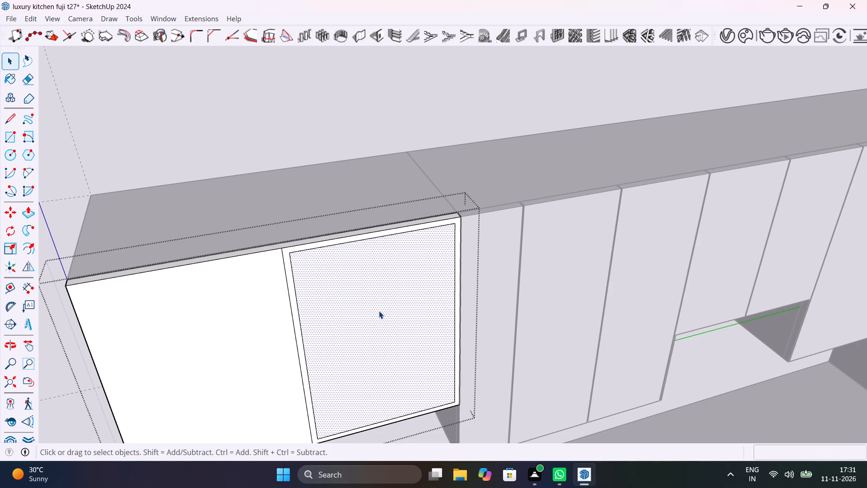
pyautogui.press('p')
pyautogui.click(379, 311)
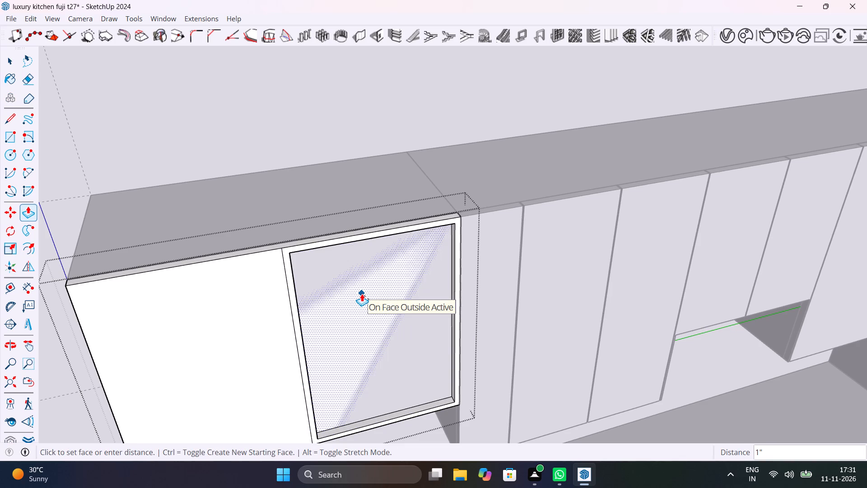
pyautogui.click(362, 294)
pyautogui.press('space')
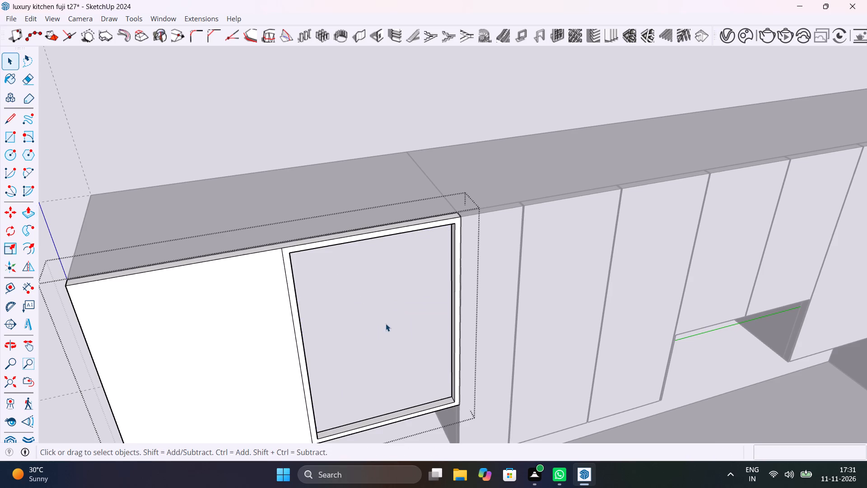
# Inside the box unit's group, draw a rectangle corner to corner on the face behind the framed opening.
pyautogui.moveTo(386, 324); pyautogui.dragTo(336, 279, button='middle')
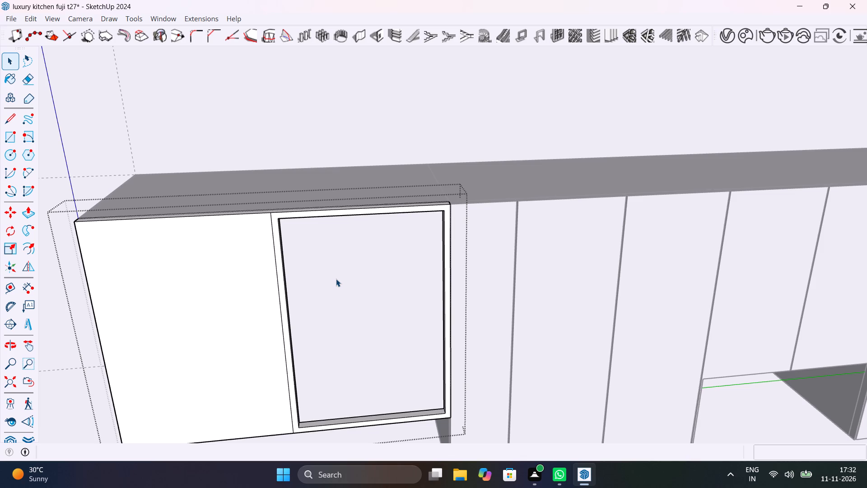
pyautogui.doubleClick(336, 279)
pyautogui.scroll(5, 336, 281)
pyautogui.moveTo(360, 283); pyautogui.dragTo(318, 221, button='middle')
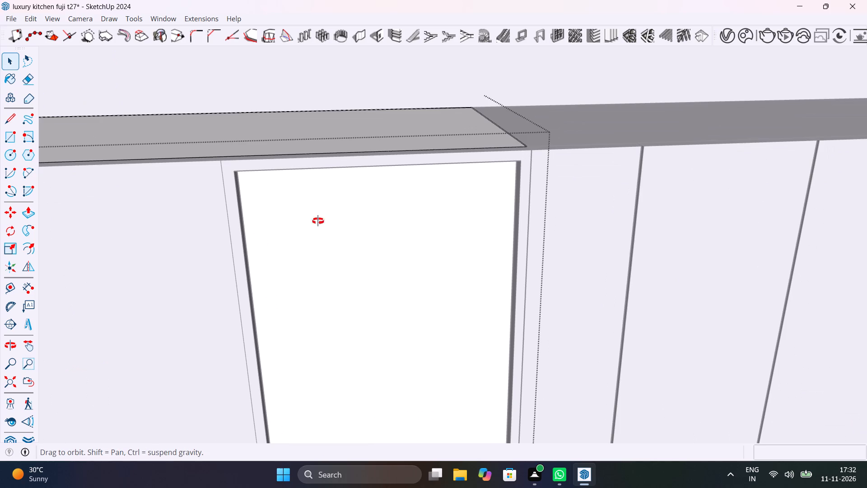
pyautogui.moveTo(318, 221); pyautogui.dragTo(312, 211, button='middle')
pyautogui.press('r')
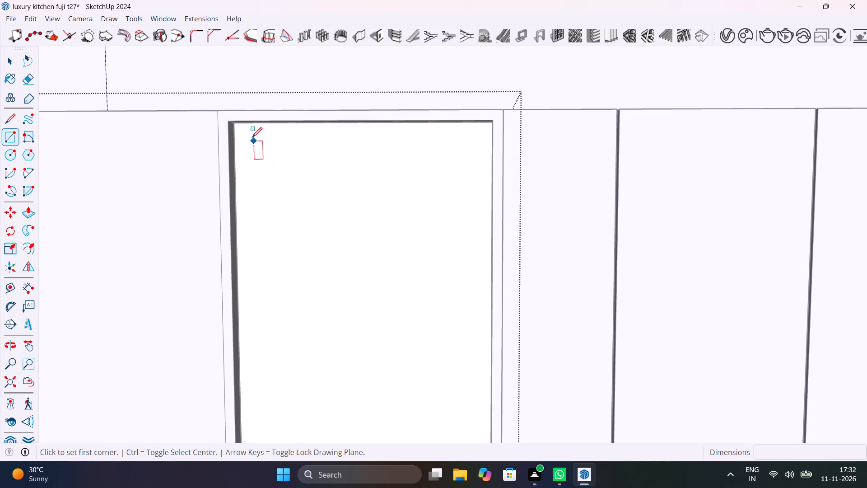
pyautogui.moveTo(235, 127); pyautogui.dragTo(236, 75, button='middle')
pyautogui.scroll(10, 251, 97)
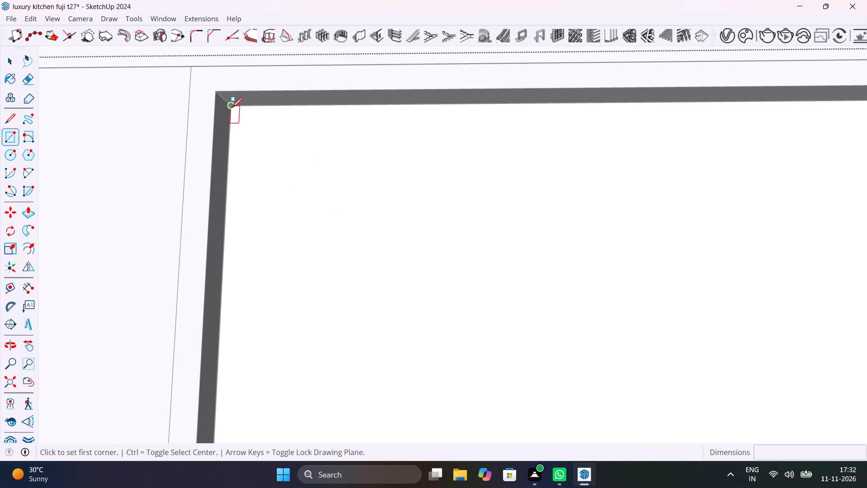
pyautogui.click(232, 107)
pyautogui.scroll(-18, 393, 213)
pyautogui.moveTo(401, 225); pyautogui.dragTo(460, 269, button='middle')
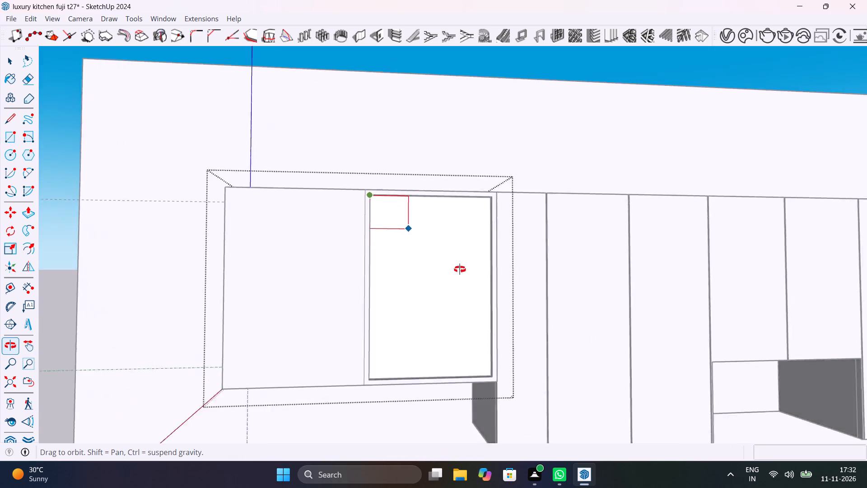
pyautogui.moveTo(460, 269); pyautogui.dragTo(503, 381, button='middle')
pyautogui.scroll(11, 489, 371)
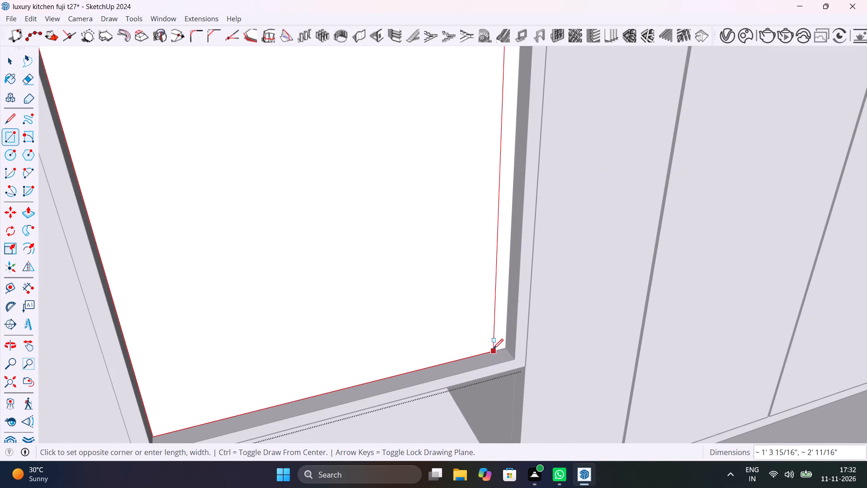
pyautogui.click(504, 348)
# Push the rectangular face behind the frame deep into the box unit to hollow out a compartment.
pyautogui.press('space')
pyautogui.click(459, 313)
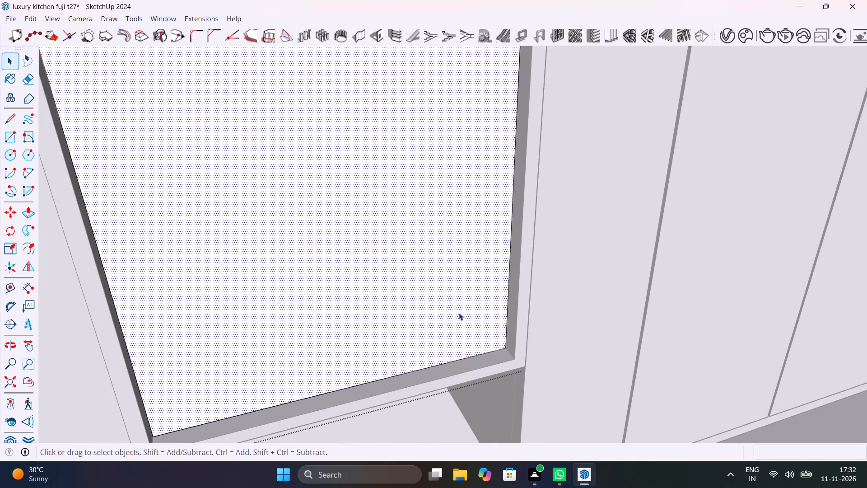
pyautogui.press('p')
pyautogui.click(459, 313)
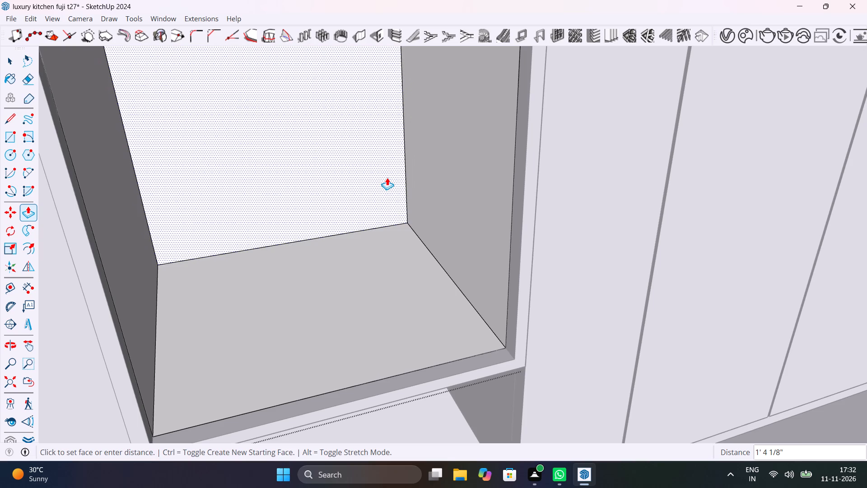
pyautogui.click(387, 166)
pyautogui.press('space')
pyautogui.scroll(-6, 384, 260)
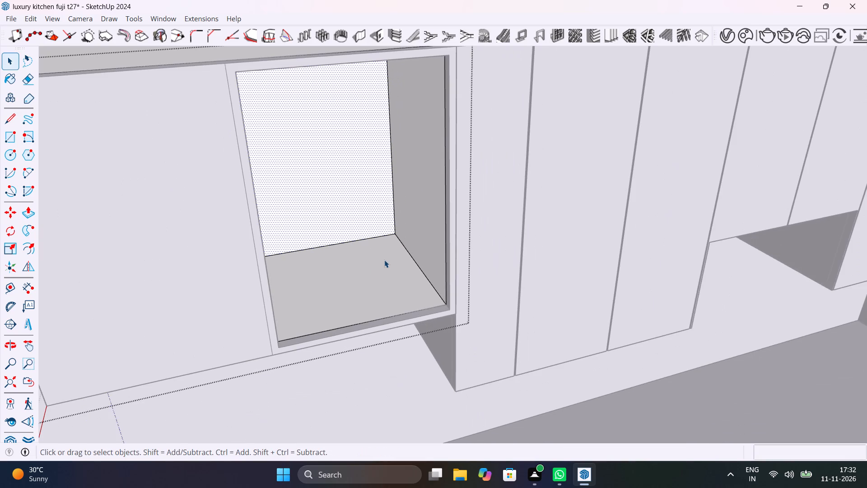
pyautogui.scroll(-11, 436, 255)
pyautogui.press('space')
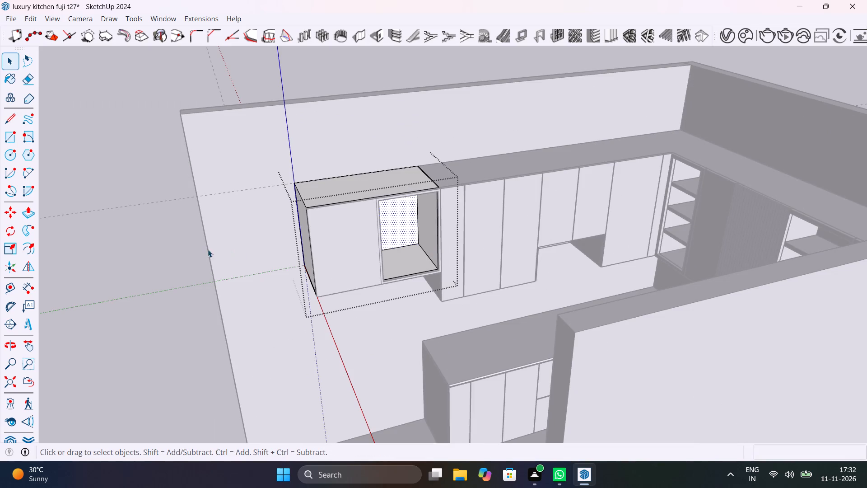
pyautogui.click(138, 256)
# Pull the compartment's back face forward by about 4 1/2", leaving the compartment about 1' 1 3/8" deep.
pyautogui.scroll(5, 404, 271)
pyautogui.moveTo(480, 266); pyautogui.dragTo(472, 262, button='middle')
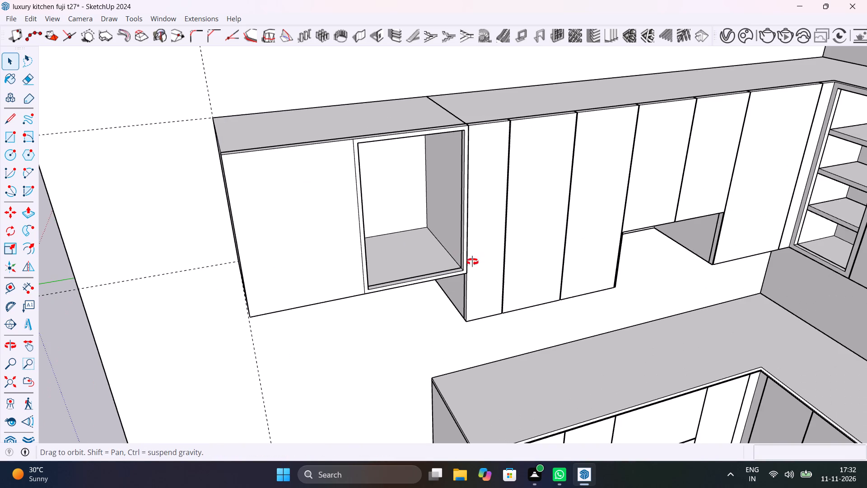
pyautogui.moveTo(472, 262); pyautogui.dragTo(552, 366, button='middle')
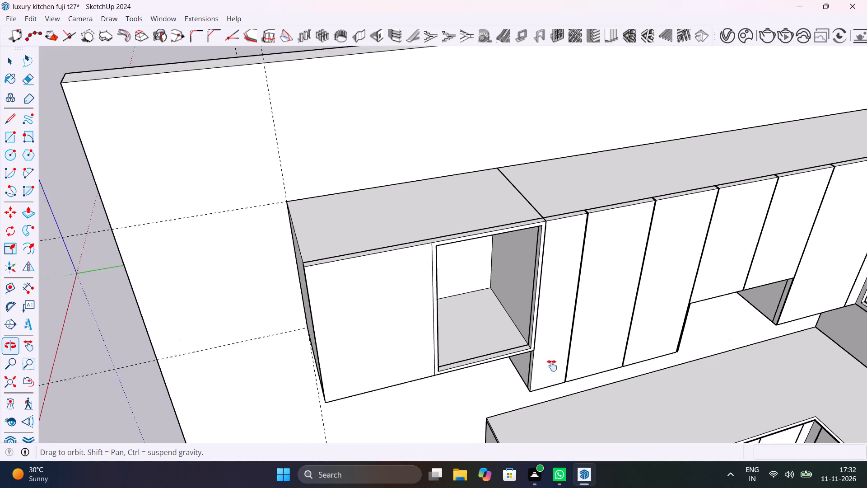
pyautogui.moveTo(552, 366); pyautogui.dragTo(503, 347, button='middle')
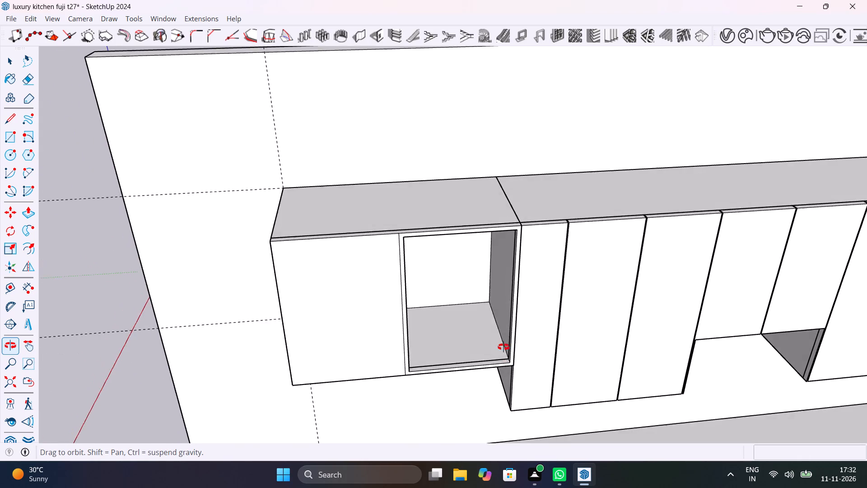
pyautogui.moveTo(503, 347); pyautogui.dragTo(508, 342, button='middle')
pyautogui.click(469, 277)
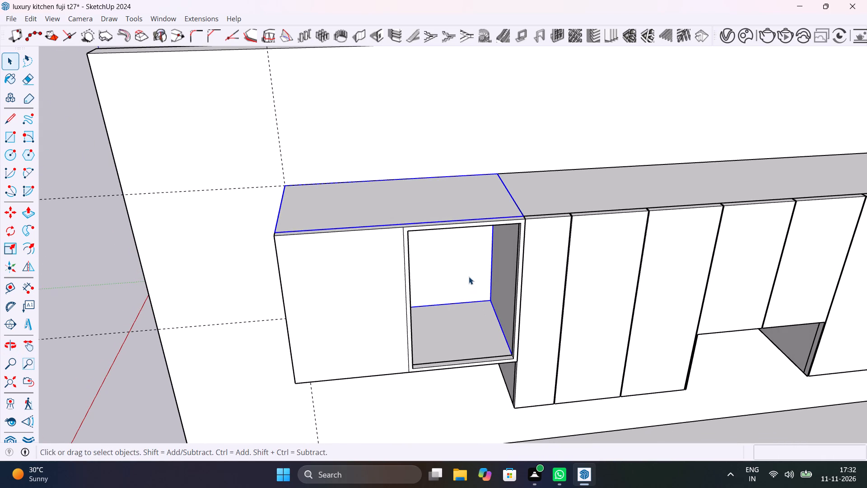
pyautogui.doubleClick(469, 277)
pyautogui.click(469, 277)
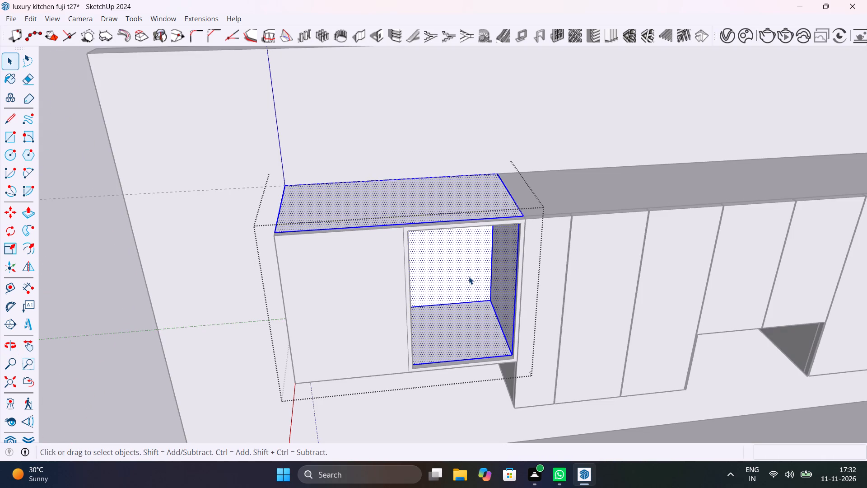
pyautogui.click(469, 277)
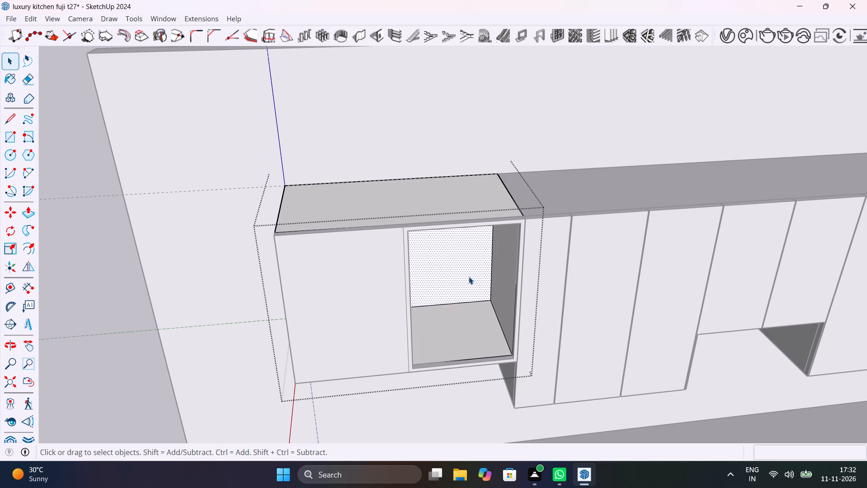
pyautogui.press('p')
pyautogui.click(469, 277)
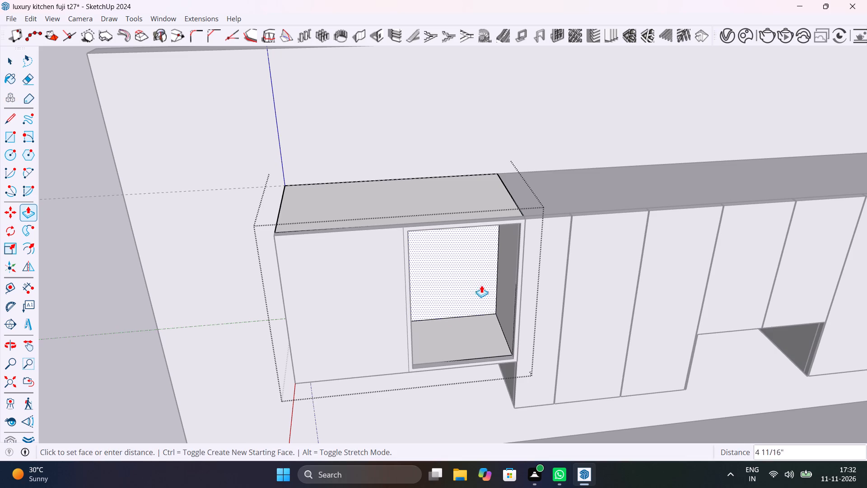
pyautogui.click(482, 284)
pyautogui.press('space')
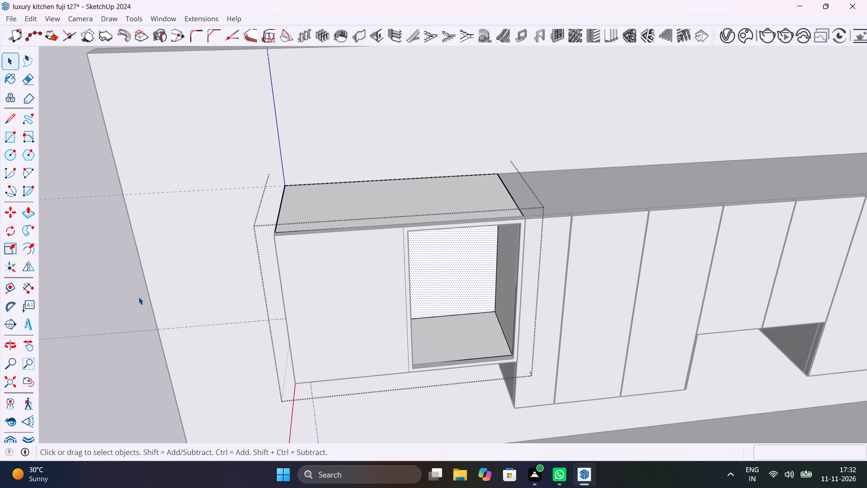
pyautogui.click(138, 296)
# Save the kitchen model.
pyautogui.moveTo(265, 321); pyautogui.dragTo(343, 322, button='middle')
pyautogui.hotkey('ctrl', 's')
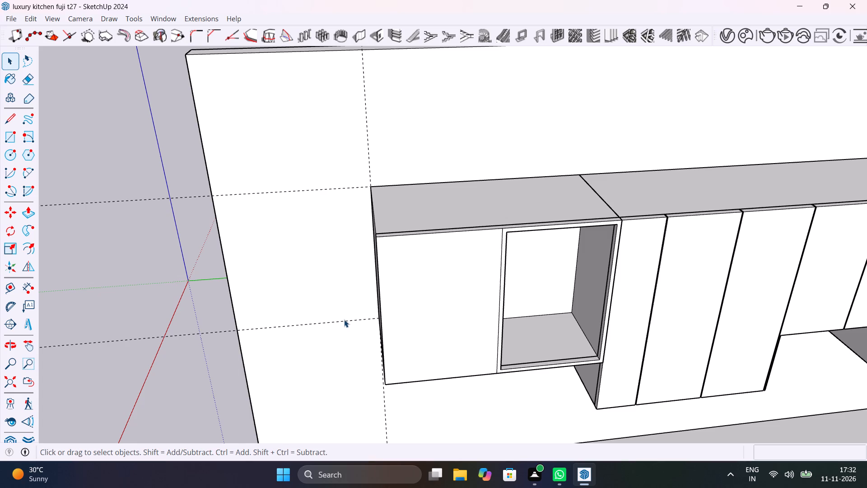
# Outside the groups, draw a rectangle of about 1' 1 3/8" by 1' 4 11/16" covering the compartment floor.
pyautogui.scroll(8, 580, 358)
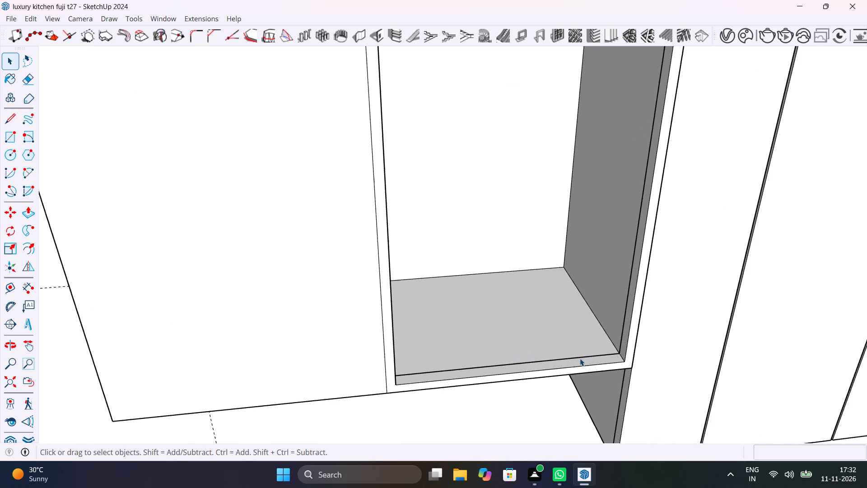
pyautogui.moveTo(584, 362); pyautogui.dragTo(560, 416, button='middle')
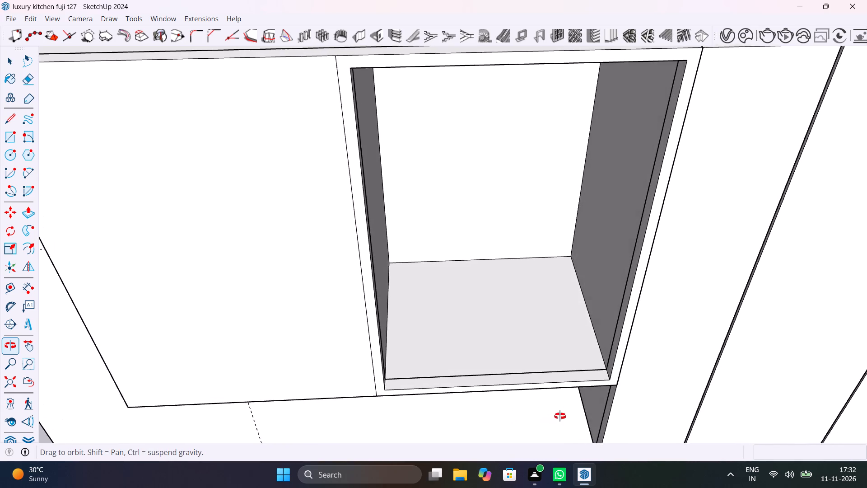
pyautogui.moveTo(560, 416); pyautogui.dragTo(471, 386, button='middle')
pyautogui.press('r')
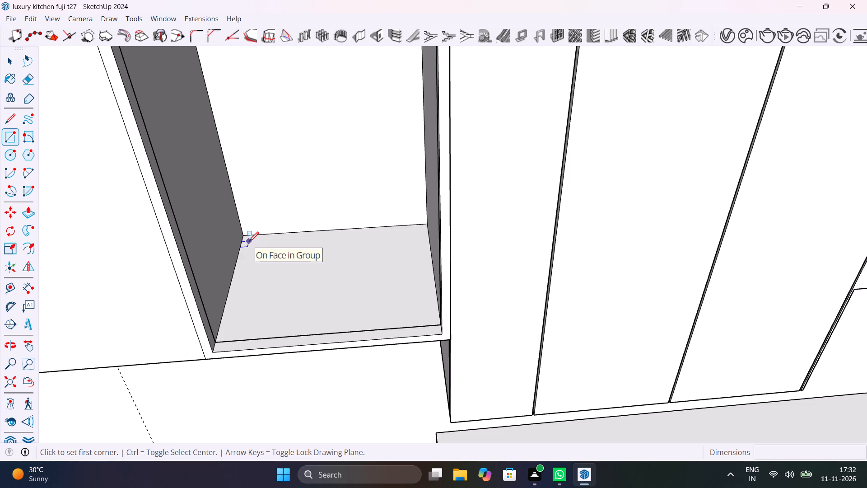
pyautogui.keyDown('shift'); pyautogui.moveTo(298, 263); pyautogui.dragTo(370, 297, button='middle'); pyautogui.keyUp('shift')
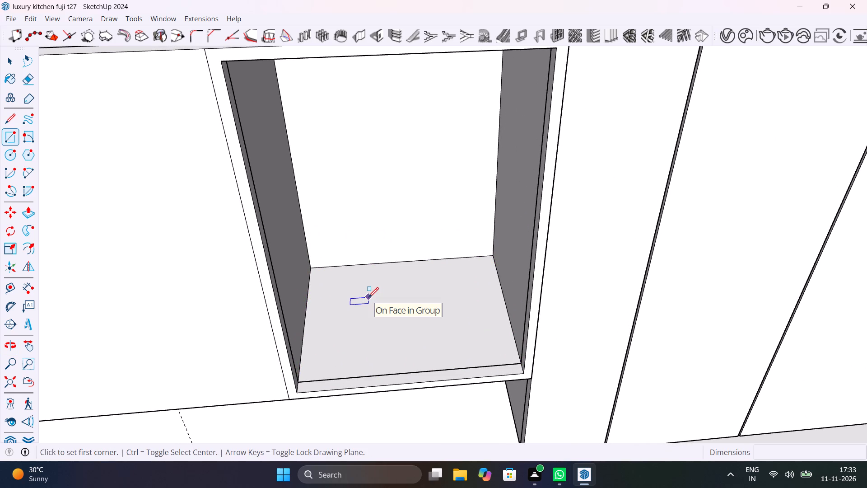
pyautogui.click(312, 269)
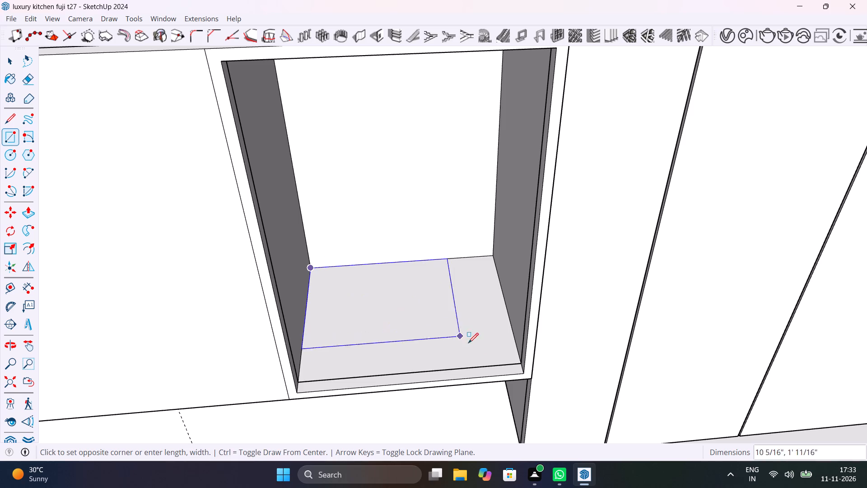
pyautogui.click(521, 362)
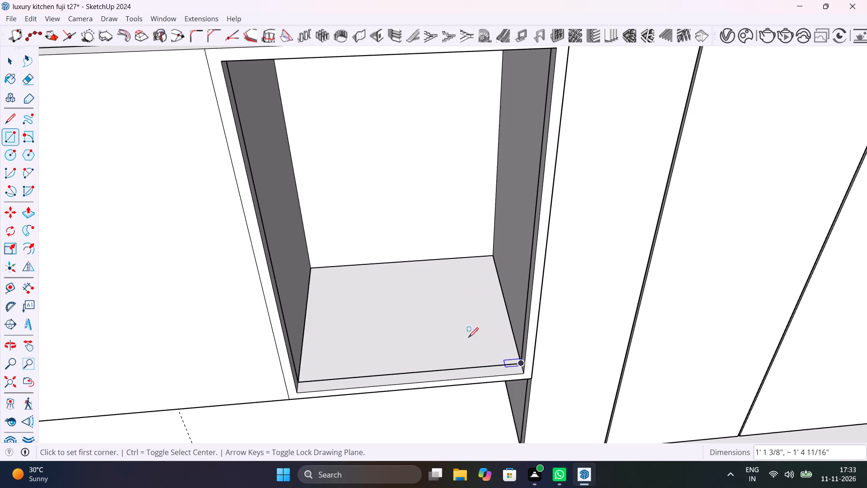
# Pull the compartment floor rectangle up 1" to form a bottom board.
pyautogui.press('space')
pyautogui.click(448, 329)
pyautogui.press('p')
pyautogui.click(448, 329)
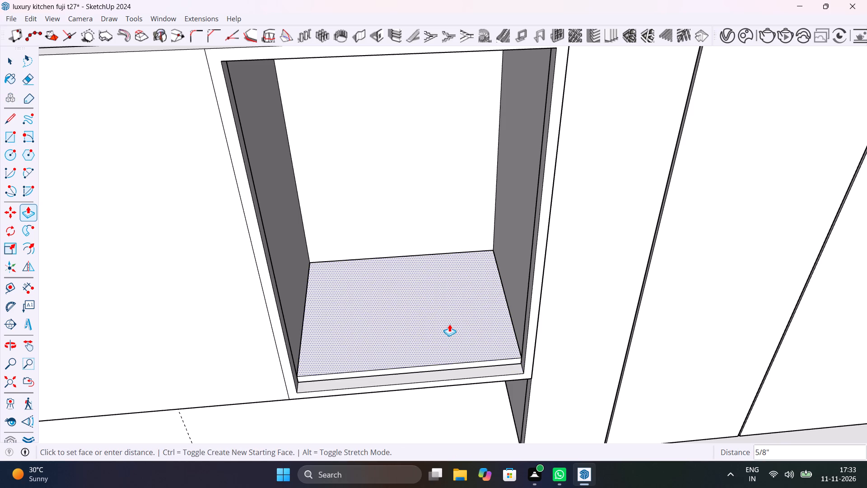
pyautogui.write('1"')
pyautogui.press('Return')
pyautogui.press('space')
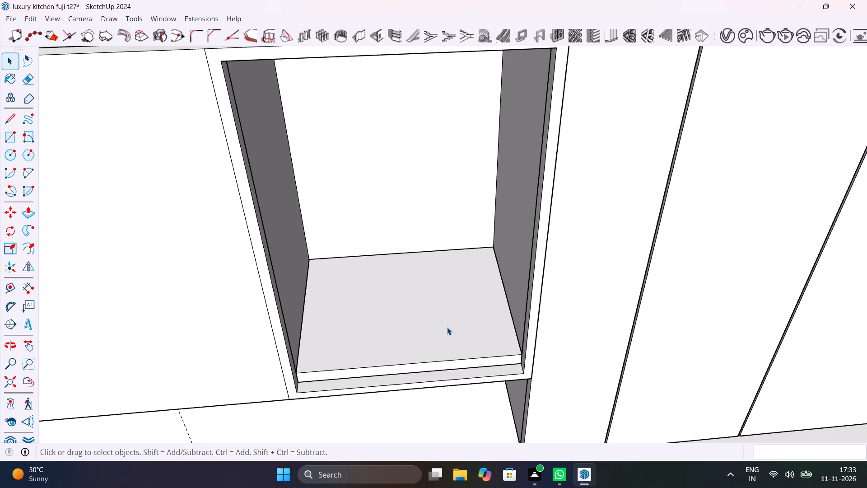
# Make the entire 1" bottom board into a group.
pyautogui.tripleClick(447, 328)
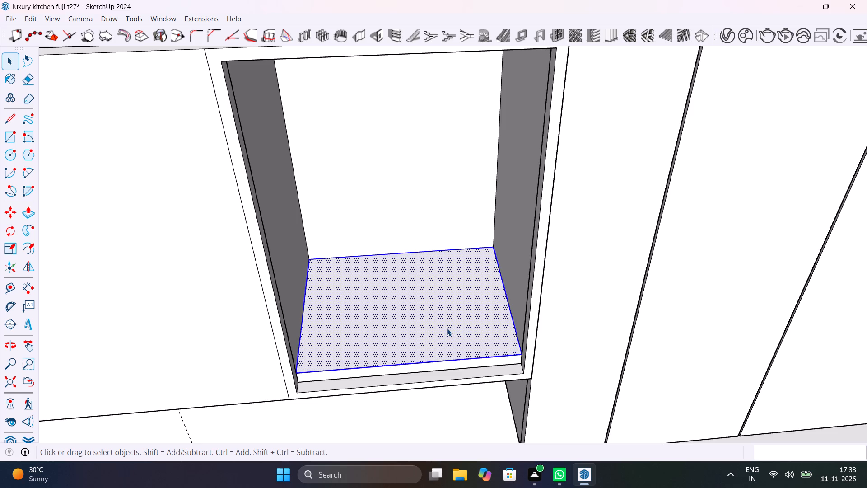
pyautogui.rightClick(447, 328)
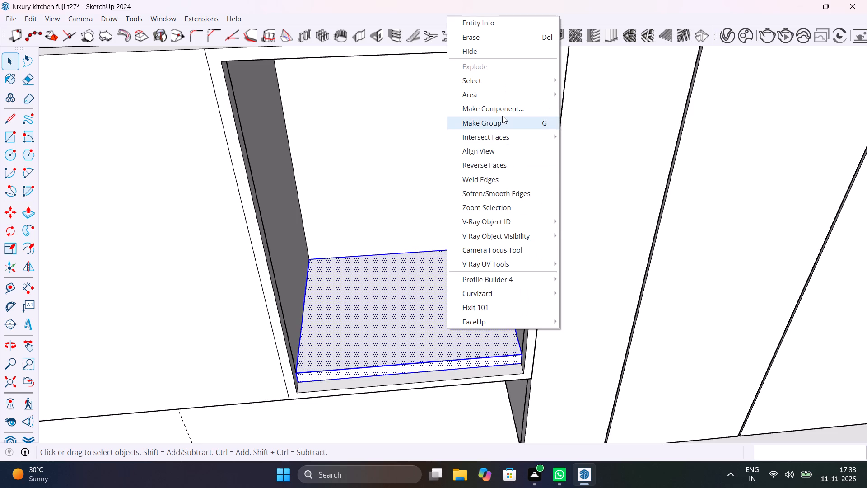
pyautogui.click(502, 116)
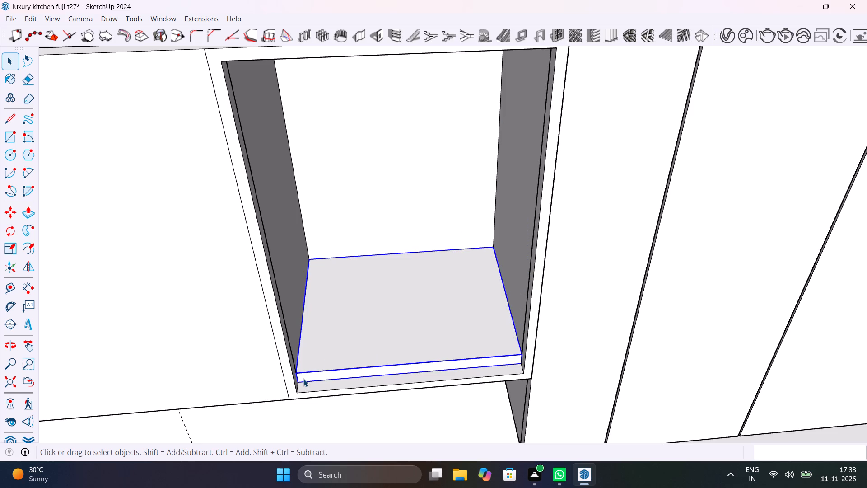
# Copy the grouped 1" bottom board straight up to the top of the open compartment.
pyautogui.moveTo(312, 402); pyautogui.dragTo(277, 361, button='middle')
pyautogui.scroll(5, 276, 361)
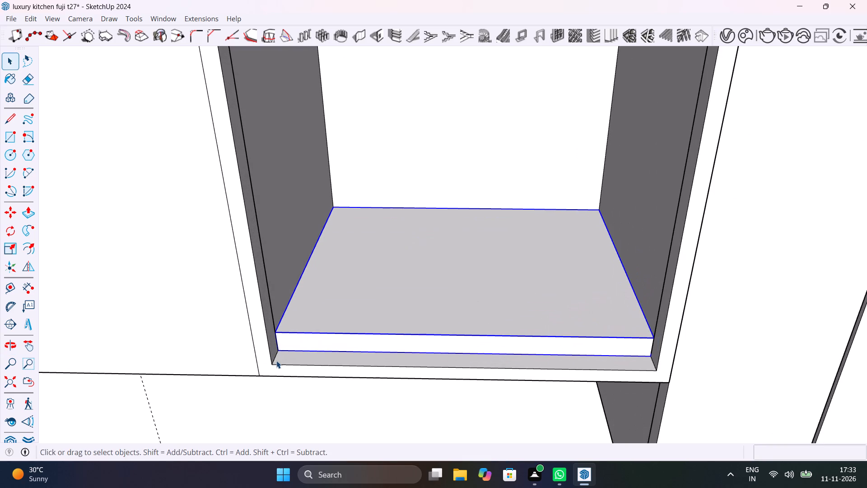
pyautogui.press('m')
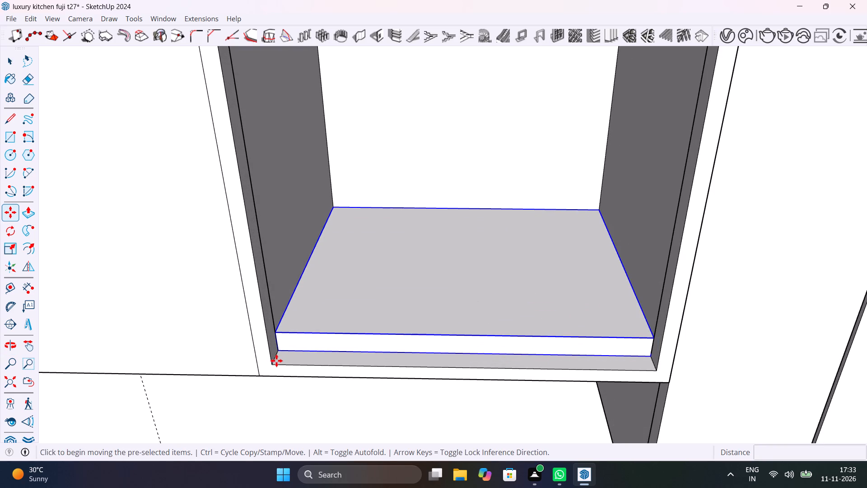
pyautogui.click(276, 333)
pyautogui.scroll(-12, 253, 283)
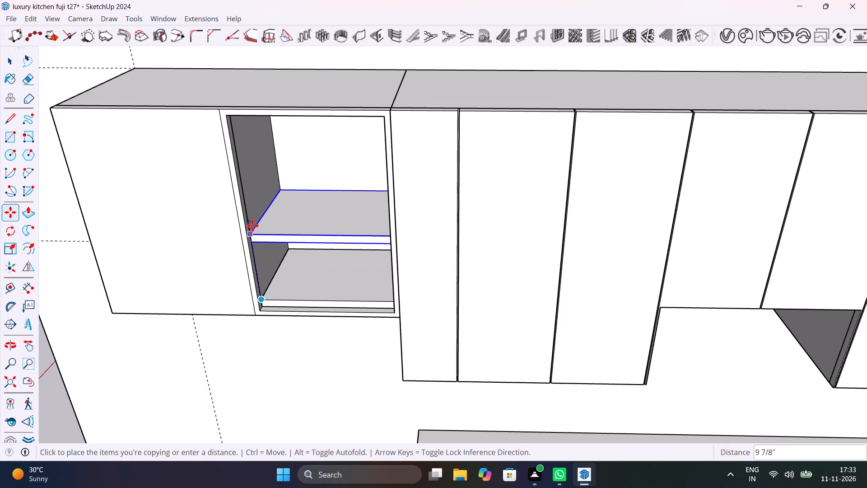
pyautogui.keyDown('shift'); pyautogui.moveTo(252, 225); pyautogui.dragTo(305, 306, button='middle'); pyautogui.keyUp('shift')
pyautogui.scroll(8, 310, 243)
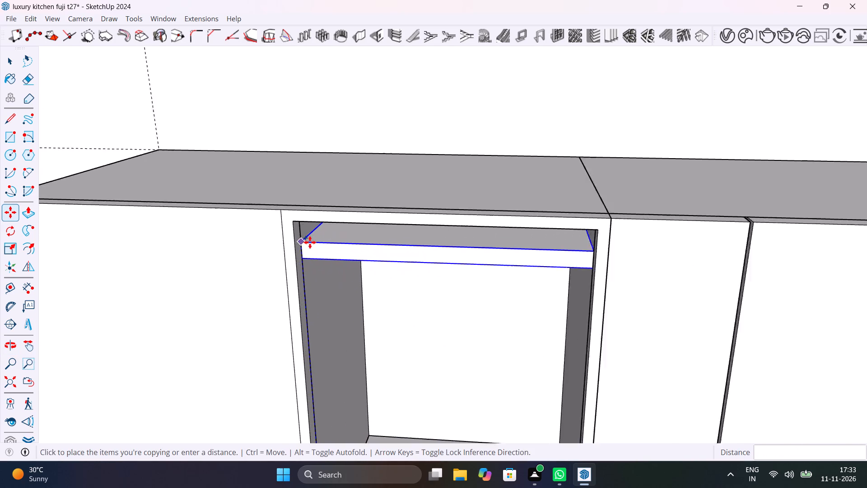
pyautogui.scroll(2, 310, 242)
pyautogui.moveTo(310, 242); pyautogui.dragTo(295, 157, button='middle')
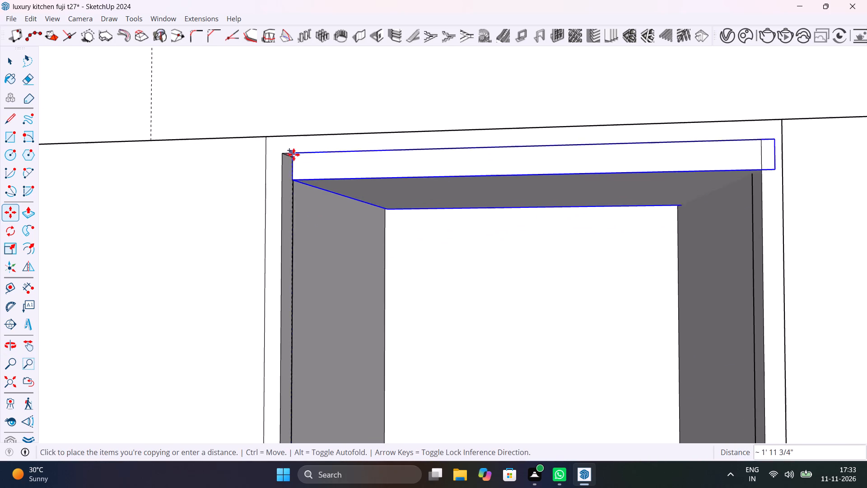
pyautogui.click(296, 162)
# Divide the board copy spacing by 3 to add two evenly spaced intermediate shelves in the compartment.
pyautogui.scroll(-5, 314, 187)
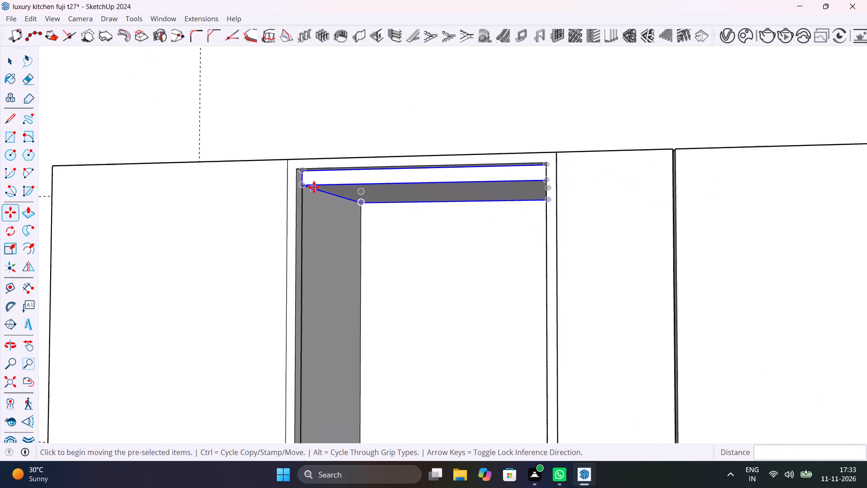
pyautogui.scroll(-8, 314, 187)
pyautogui.scroll(-6, 351, 222)
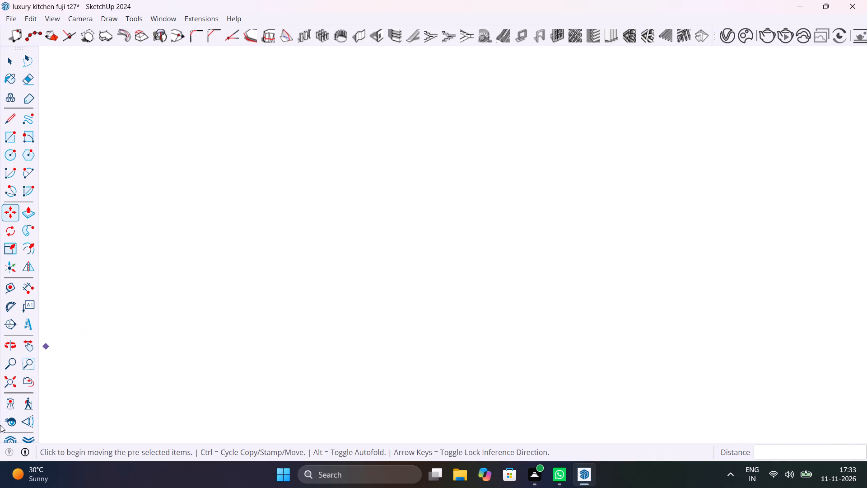
pyautogui.click(8, 386)
pyautogui.moveTo(353, 248); pyautogui.dragTo(424, 451, button='middle')
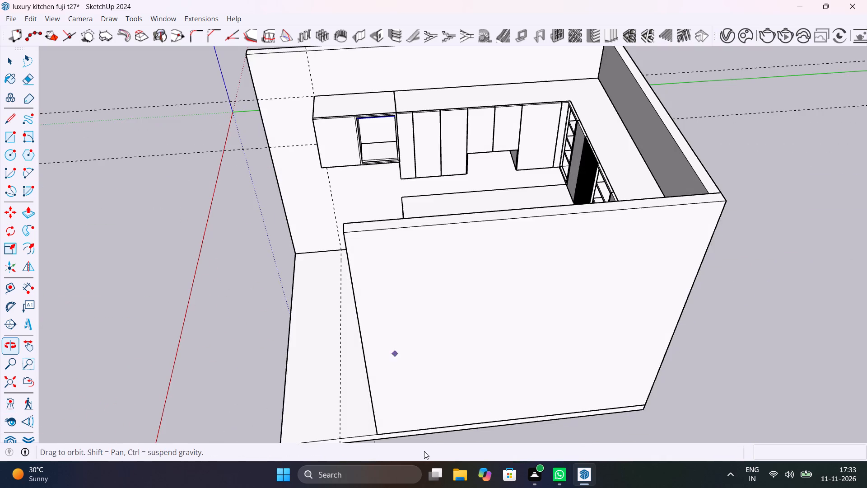
pyautogui.scroll(6, 381, 148)
pyautogui.moveTo(381, 147); pyautogui.dragTo(453, 287, button='middle')
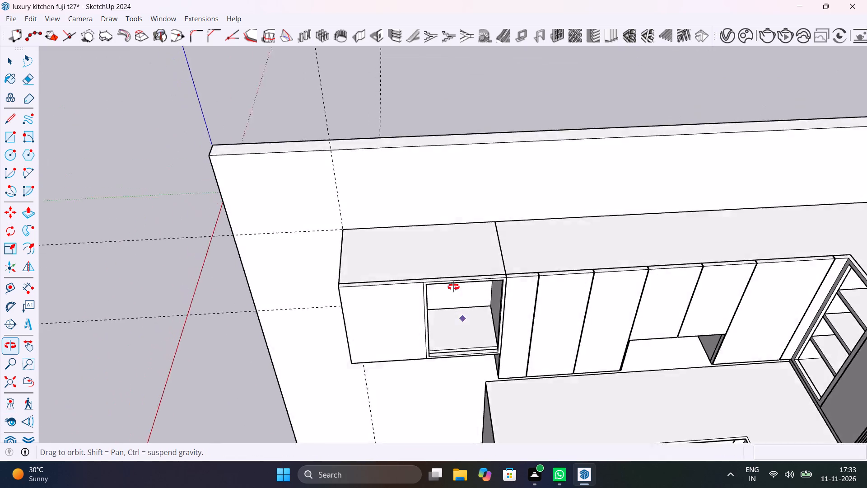
pyautogui.moveTo(453, 287); pyautogui.dragTo(463, 223, button='middle')
pyautogui.scroll(2, 484, 314)
pyautogui.write('3/')
pyautogui.press('Return')
pyautogui.press('space')
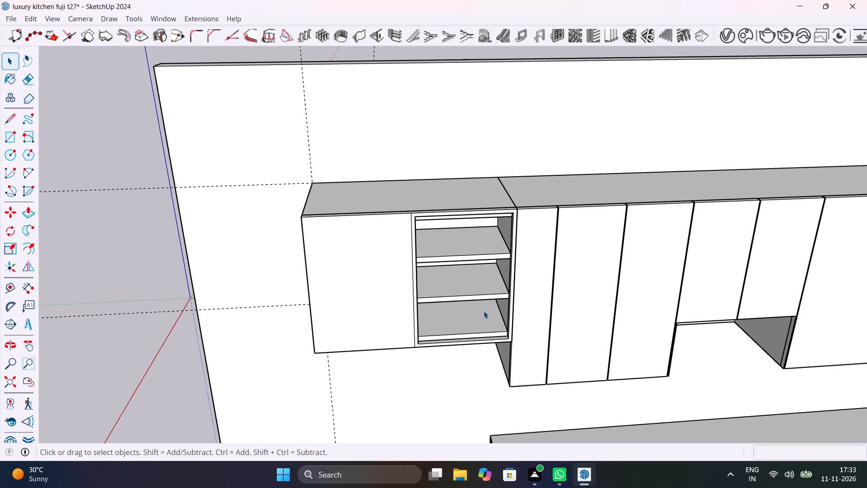
# Delete the topmost and bottommost boards of the compartment, keeping only the two intermediate shelves.
pyautogui.click(507, 214)
pyautogui.scroll(10, 507, 215)
pyautogui.click(509, 217)
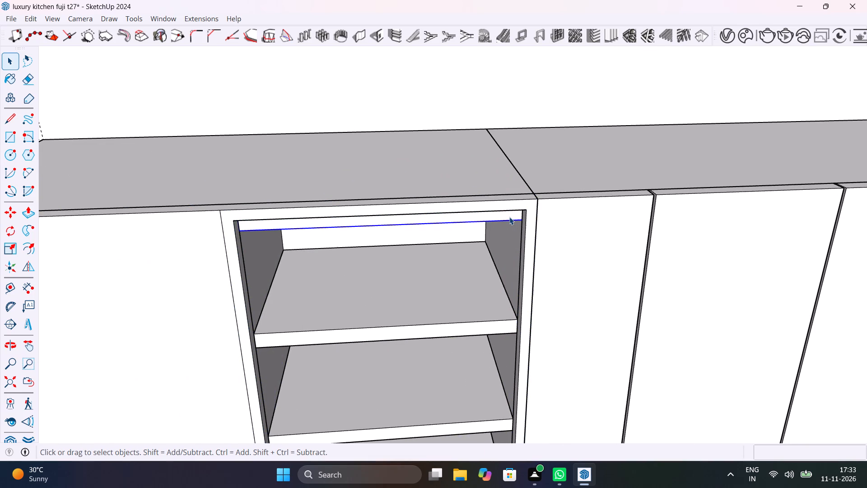
pyautogui.press('Delete')
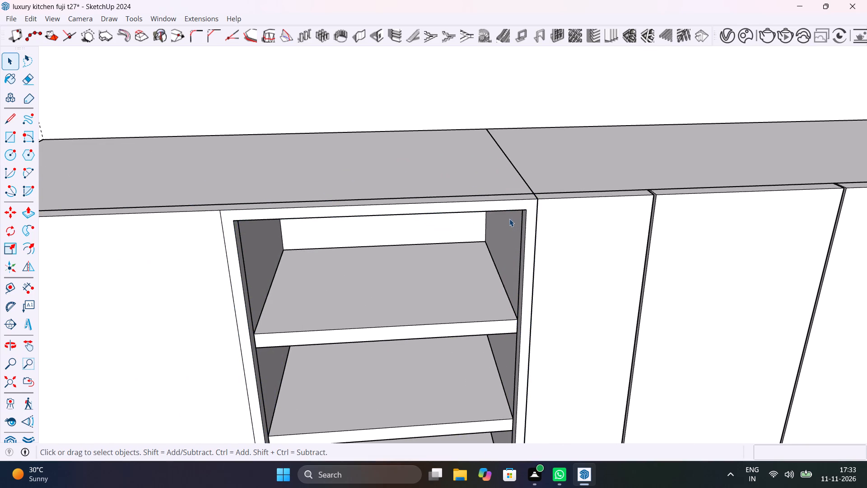
pyautogui.scroll(-11, 509, 217)
pyautogui.scroll(8, 494, 334)
pyautogui.click(502, 317)
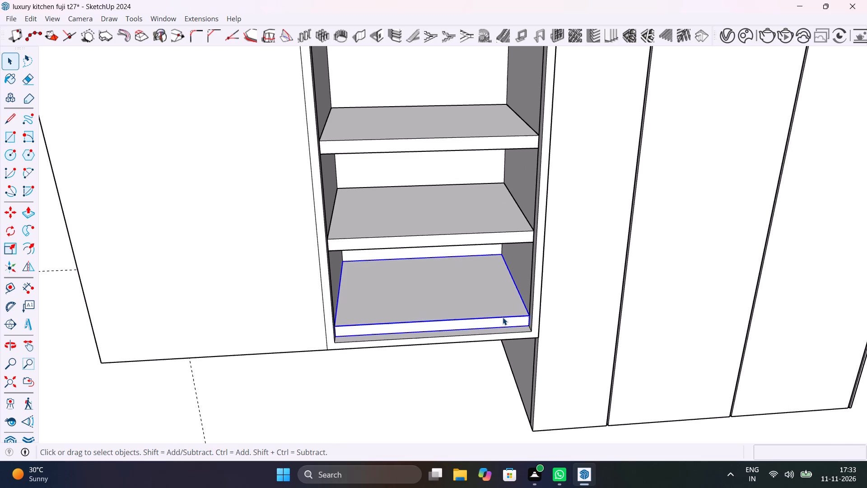
pyautogui.press('Delete')
# Save the kitchen model.
pyautogui.scroll(-12, 468, 304)
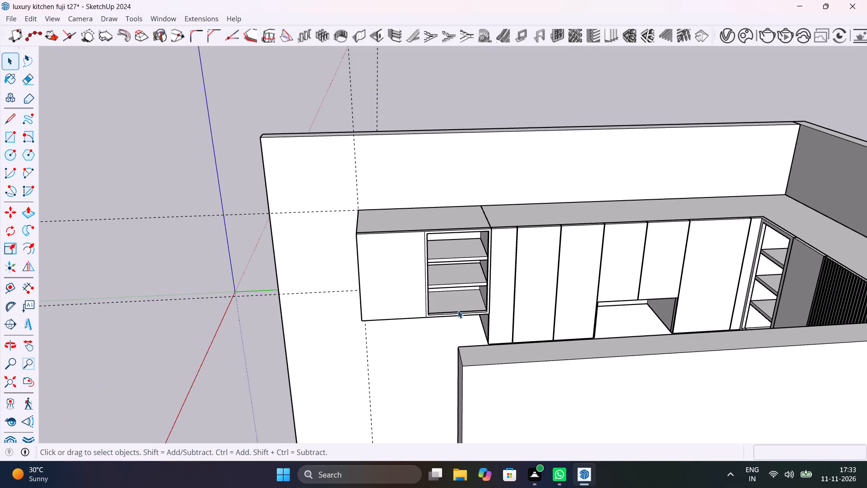
pyautogui.moveTo(458, 310); pyautogui.dragTo(653, 249, button='middle')
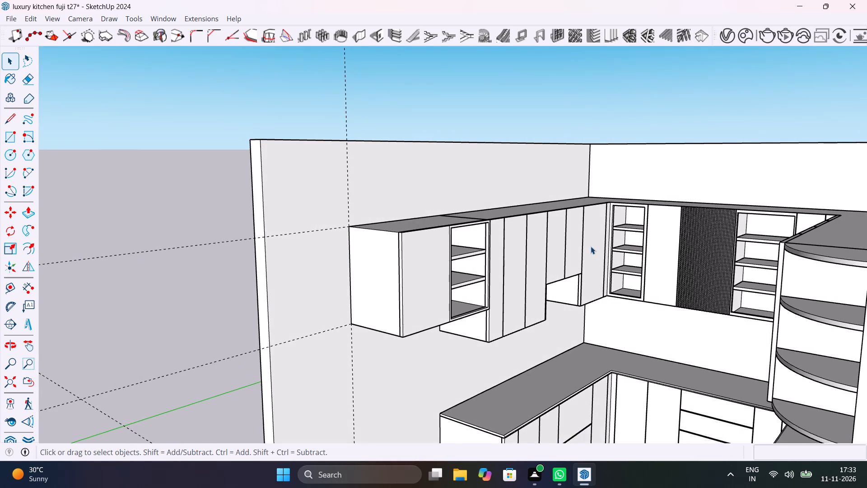
pyautogui.scroll(-3, 587, 242)
pyautogui.keyDown('shift'); pyautogui.moveTo(597, 278); pyautogui.dragTo(611, 228, button='middle'); pyautogui.keyUp('shift')
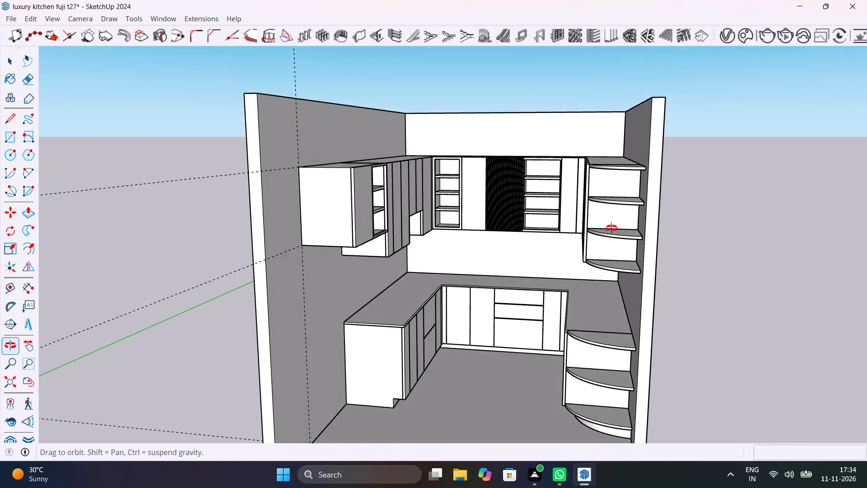
pyautogui.keyDown('shift'); pyautogui.moveTo(611, 228); pyautogui.dragTo(632, 226, button='middle'); pyautogui.keyUp('shift')
pyautogui.scroll(3, 617, 296)
pyautogui.hotkey('ctrl', 's')
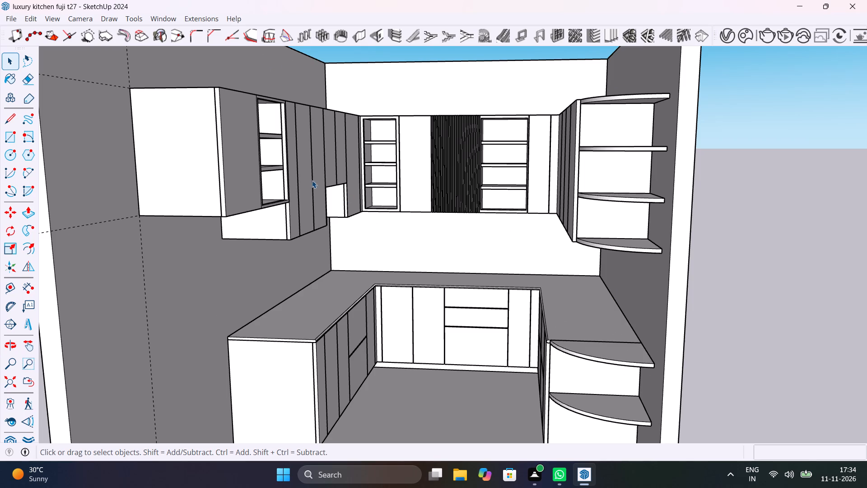
# Inside the front frame group, offset the closed panel's outline beside the shelf compartment inward by about 9/16".
pyautogui.moveTo(297, 180); pyautogui.dragTo(195, 291, button='middle')
pyautogui.scroll(5, 175, 197)
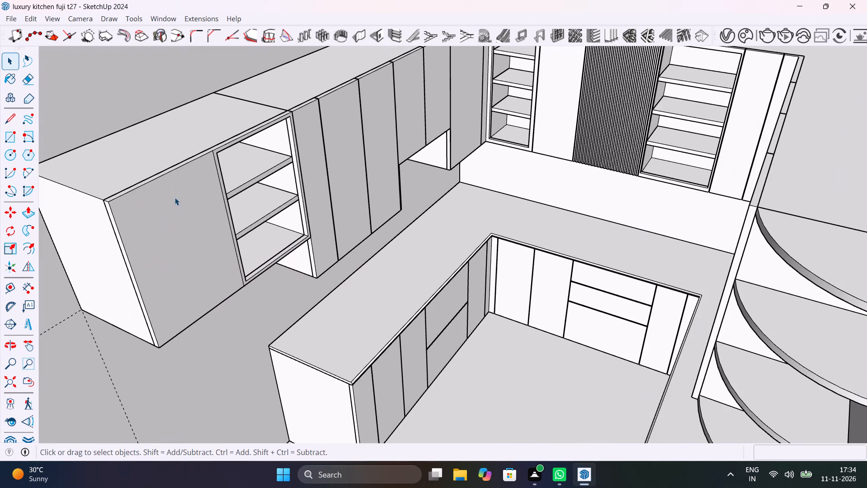
pyautogui.moveTo(192, 206); pyautogui.dragTo(331, 215, button='middle')
pyautogui.keyDown('shift'); pyautogui.scroll(1, 192, 206); pyautogui.keyUp('shift')
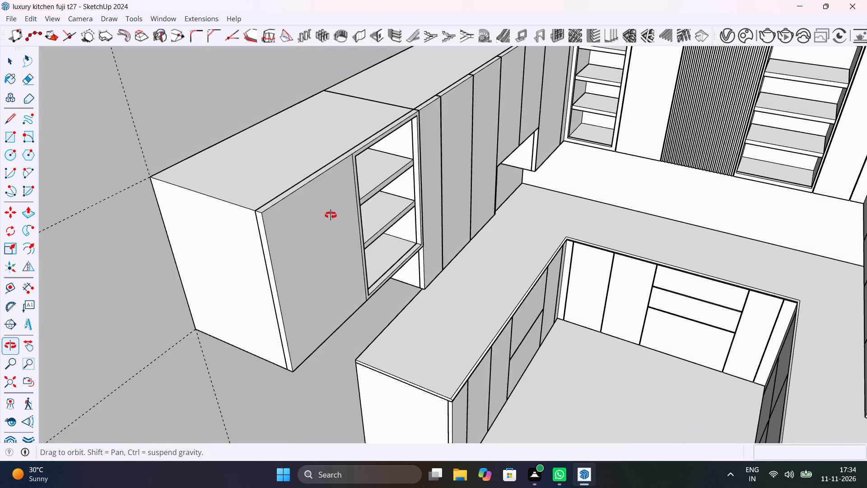
pyautogui.moveTo(331, 215); pyautogui.dragTo(233, 253, button='middle')
pyautogui.click(228, 243)
pyautogui.doubleClick(228, 243)
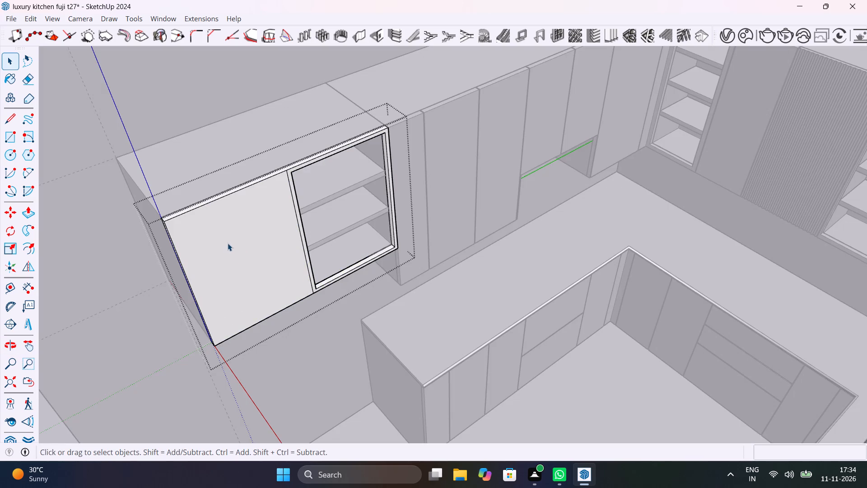
pyautogui.keyDown('shift'); pyautogui.moveTo(228, 243); pyautogui.dragTo(308, 260, button='middle'); pyautogui.keyUp('shift')
pyautogui.moveTo(308, 260); pyautogui.dragTo(292, 224, button='middle')
pyautogui.press('f')
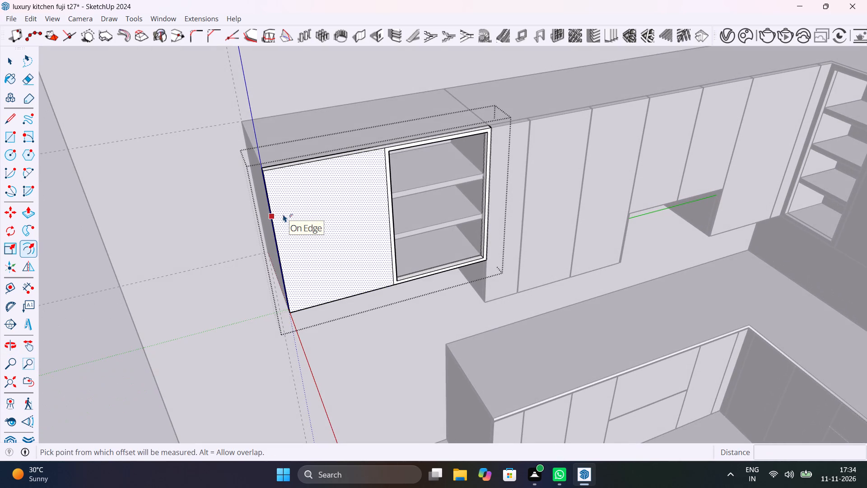
pyautogui.moveTo(283, 214); pyautogui.dragTo(275, 213)
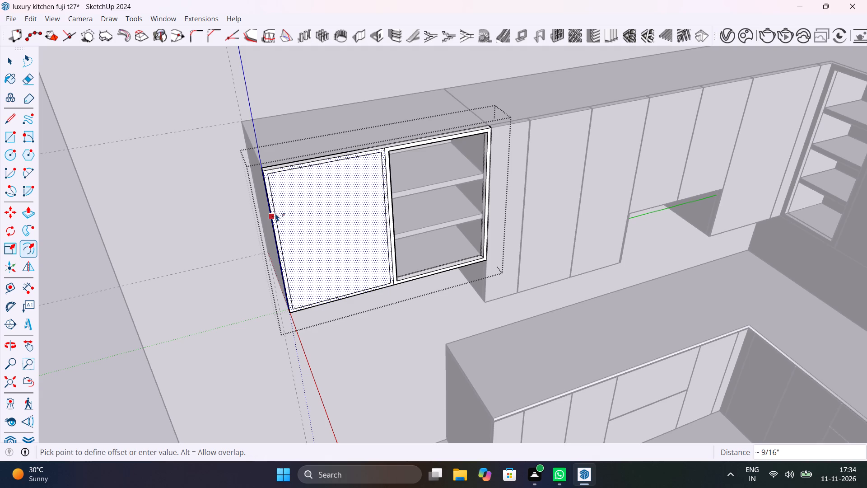
pyautogui.moveTo(275, 213); pyautogui.dragTo(275, 214)
pyautogui.press('space')
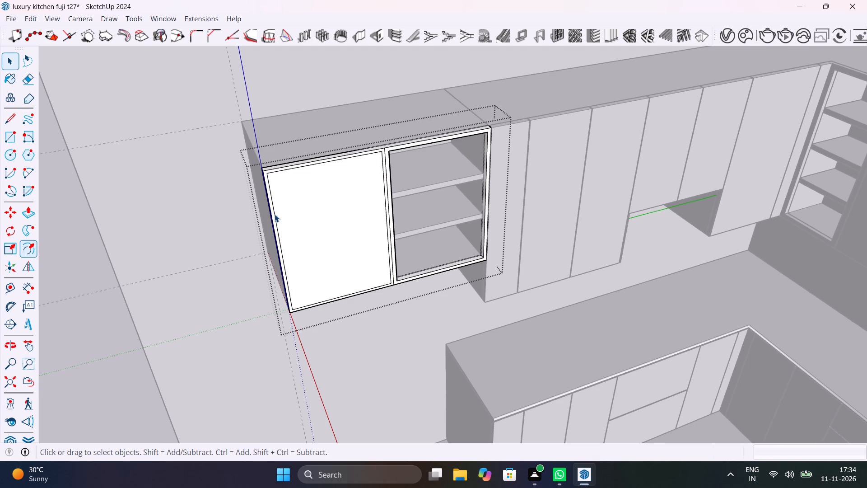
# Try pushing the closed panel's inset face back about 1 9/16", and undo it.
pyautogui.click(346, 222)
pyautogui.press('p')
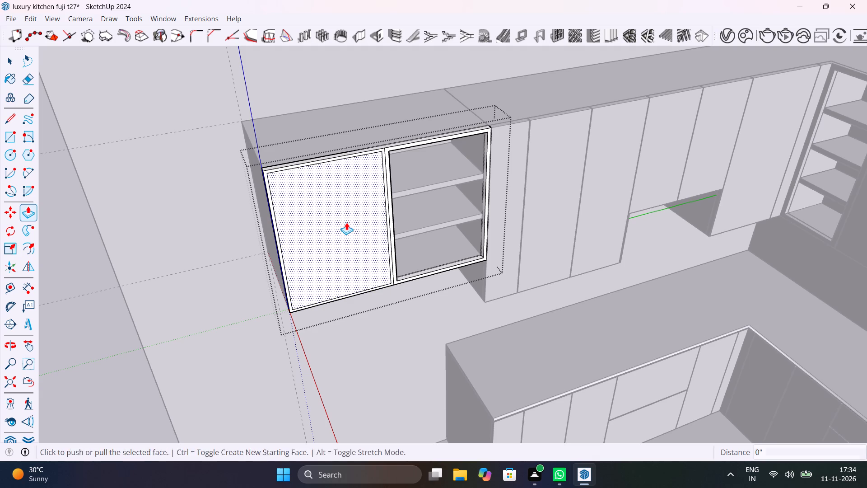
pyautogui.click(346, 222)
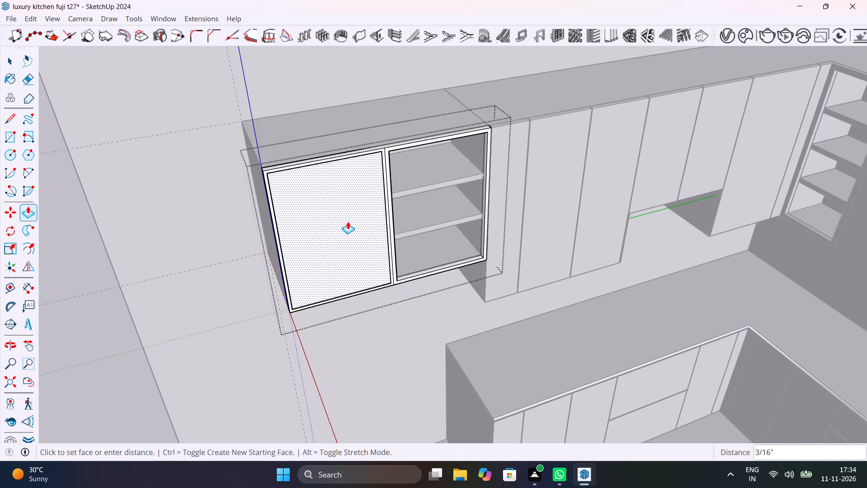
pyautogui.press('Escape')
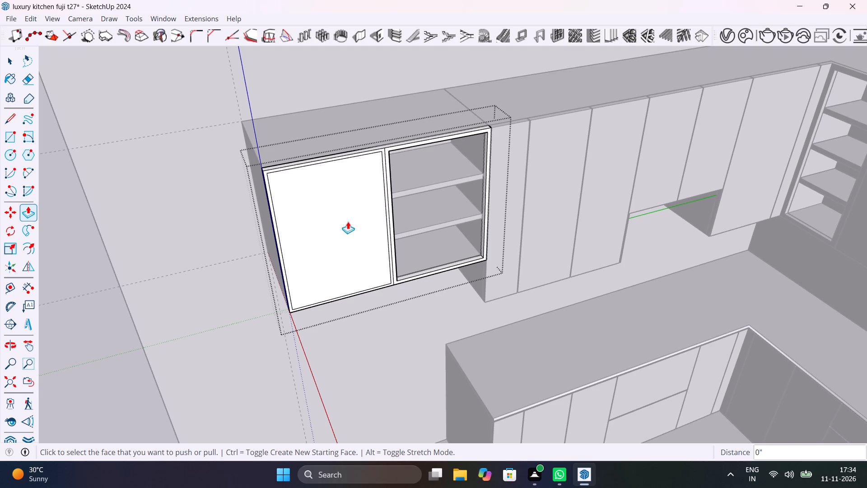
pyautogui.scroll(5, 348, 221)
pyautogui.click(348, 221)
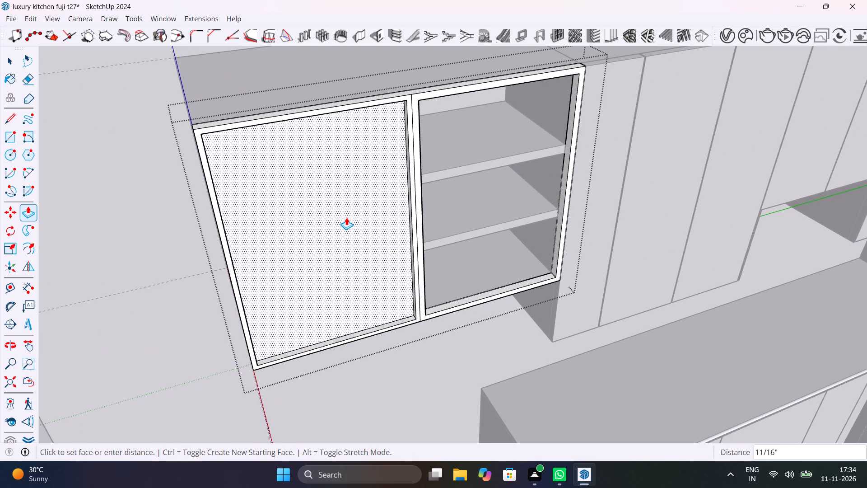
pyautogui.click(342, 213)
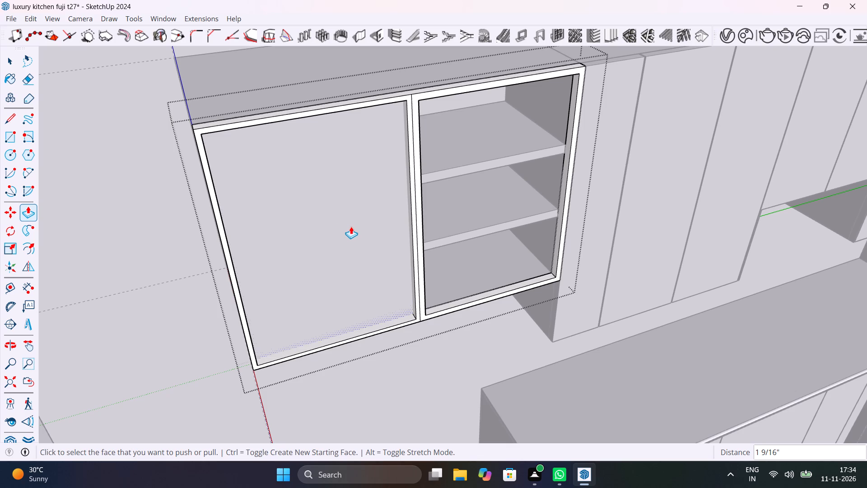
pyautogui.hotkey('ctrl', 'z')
# Push the closed panel's inset face back 1" to meet the box behind it, and exit the group.
pyautogui.click(375, 253)
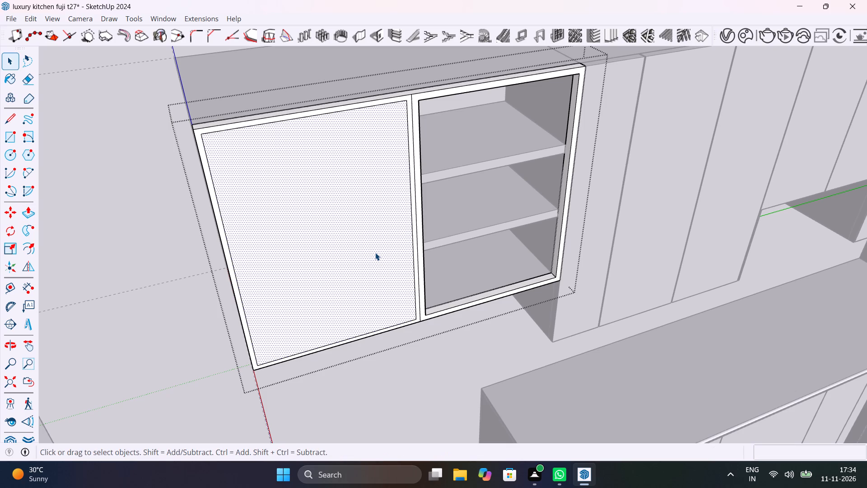
pyautogui.press('p')
pyautogui.click(375, 253)
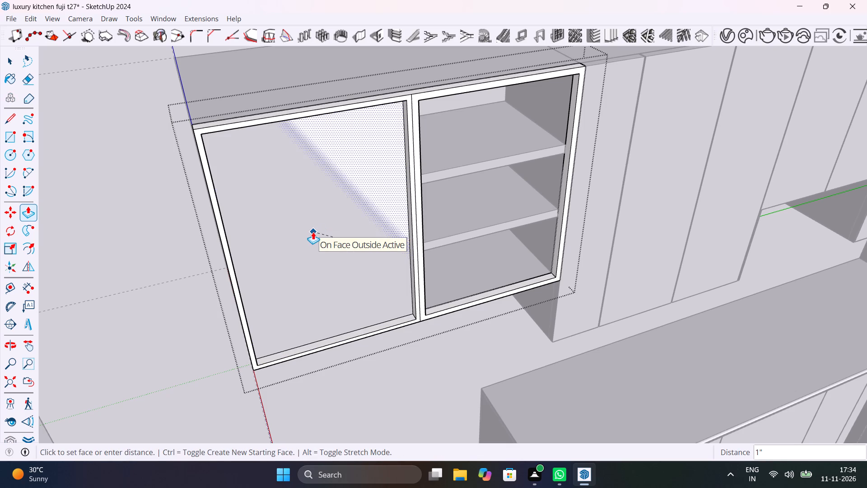
pyautogui.click(313, 232)
pyautogui.press('space')
pyautogui.scroll(-5, 347, 270)
pyautogui.click(217, 251)
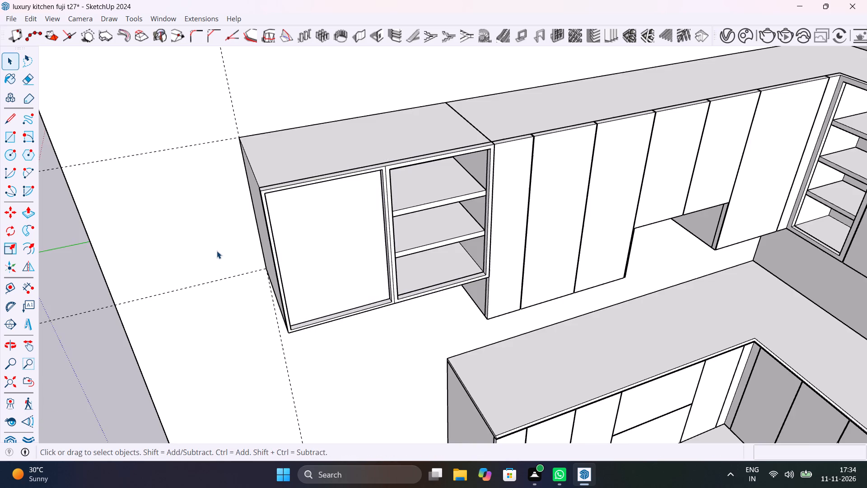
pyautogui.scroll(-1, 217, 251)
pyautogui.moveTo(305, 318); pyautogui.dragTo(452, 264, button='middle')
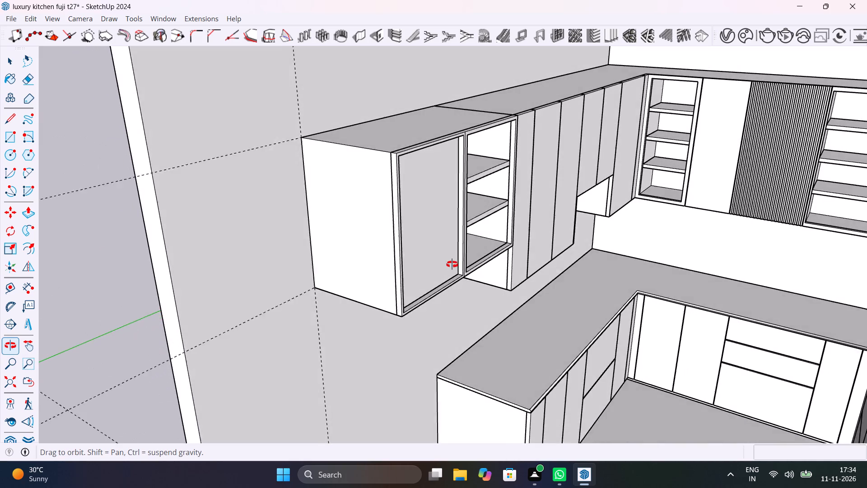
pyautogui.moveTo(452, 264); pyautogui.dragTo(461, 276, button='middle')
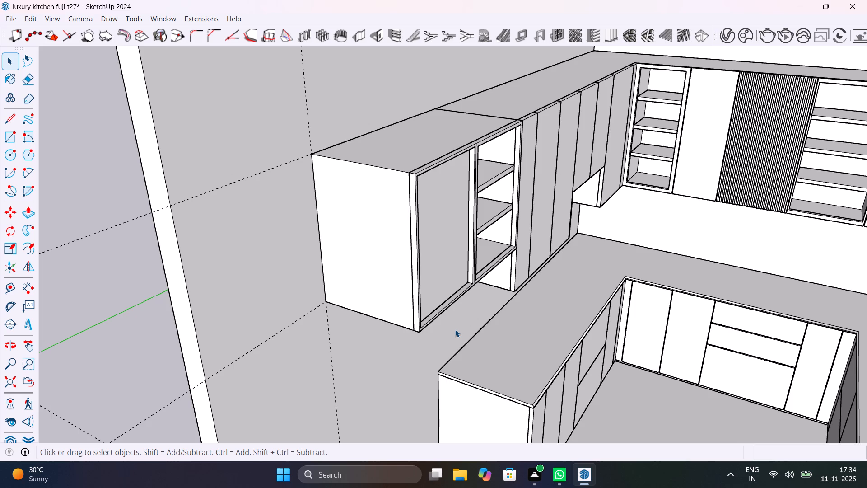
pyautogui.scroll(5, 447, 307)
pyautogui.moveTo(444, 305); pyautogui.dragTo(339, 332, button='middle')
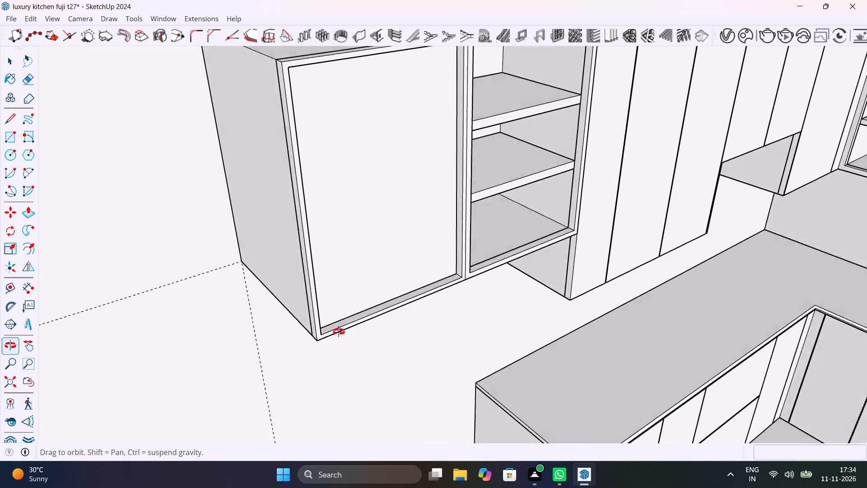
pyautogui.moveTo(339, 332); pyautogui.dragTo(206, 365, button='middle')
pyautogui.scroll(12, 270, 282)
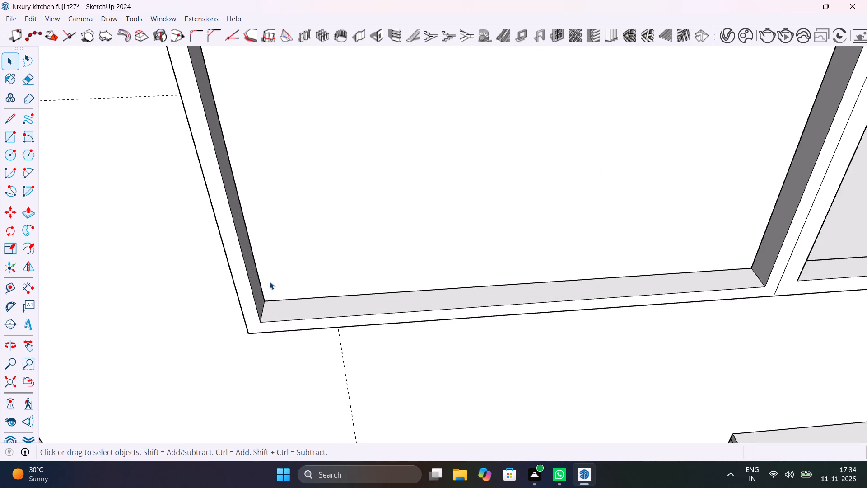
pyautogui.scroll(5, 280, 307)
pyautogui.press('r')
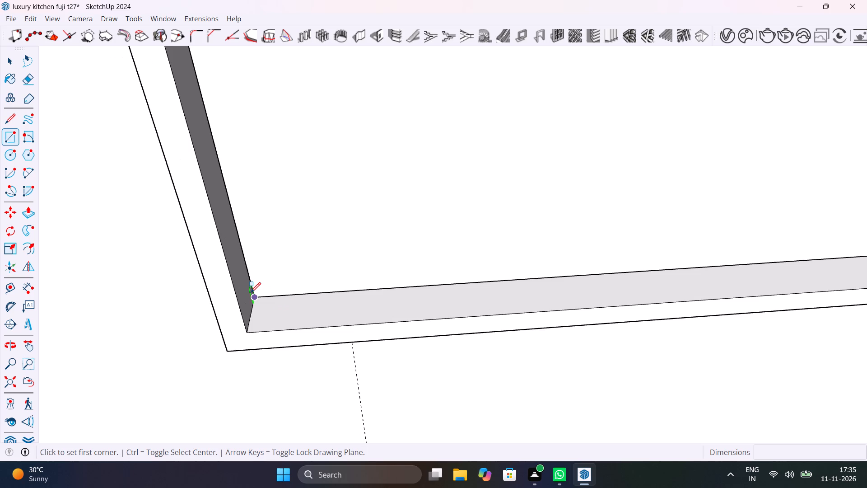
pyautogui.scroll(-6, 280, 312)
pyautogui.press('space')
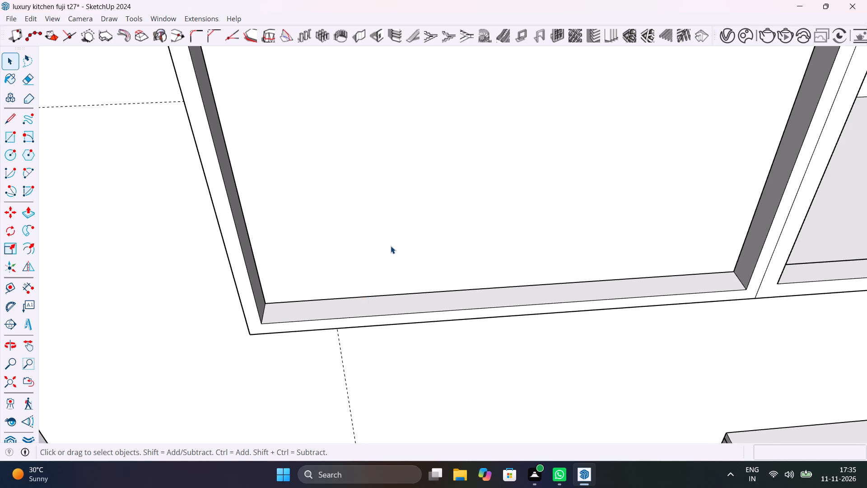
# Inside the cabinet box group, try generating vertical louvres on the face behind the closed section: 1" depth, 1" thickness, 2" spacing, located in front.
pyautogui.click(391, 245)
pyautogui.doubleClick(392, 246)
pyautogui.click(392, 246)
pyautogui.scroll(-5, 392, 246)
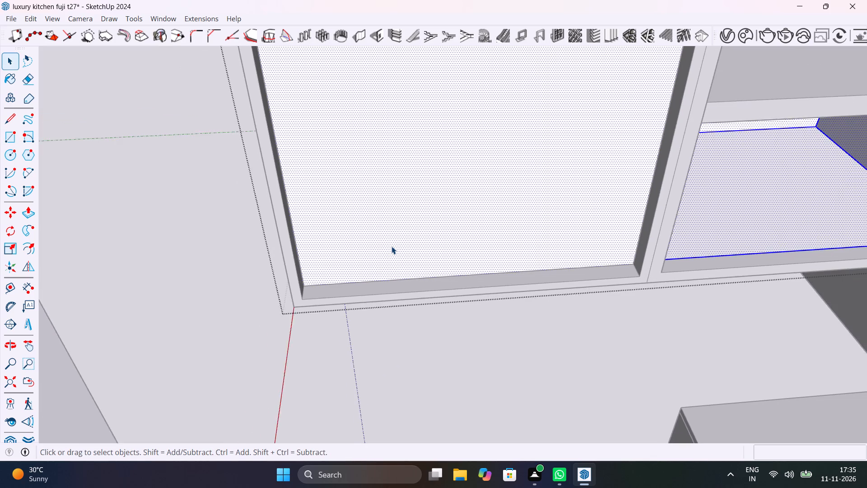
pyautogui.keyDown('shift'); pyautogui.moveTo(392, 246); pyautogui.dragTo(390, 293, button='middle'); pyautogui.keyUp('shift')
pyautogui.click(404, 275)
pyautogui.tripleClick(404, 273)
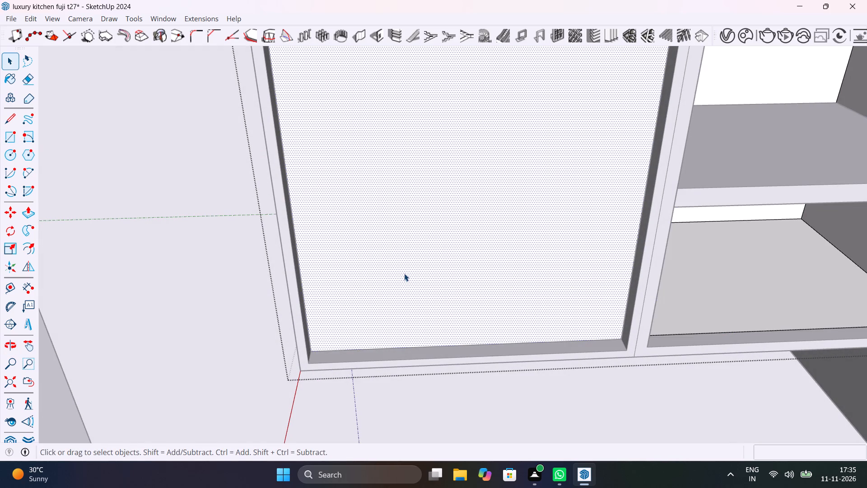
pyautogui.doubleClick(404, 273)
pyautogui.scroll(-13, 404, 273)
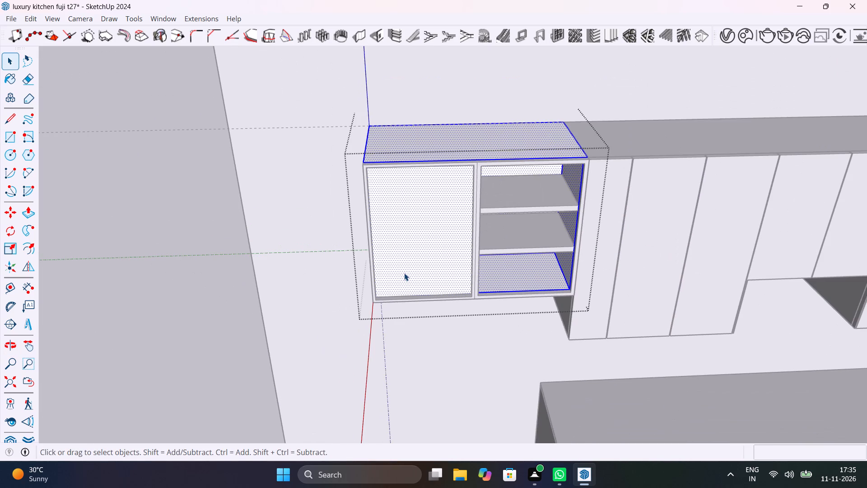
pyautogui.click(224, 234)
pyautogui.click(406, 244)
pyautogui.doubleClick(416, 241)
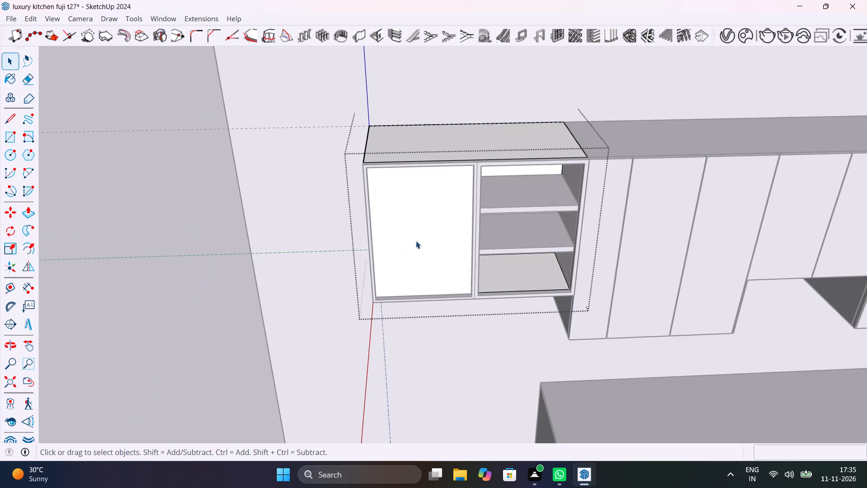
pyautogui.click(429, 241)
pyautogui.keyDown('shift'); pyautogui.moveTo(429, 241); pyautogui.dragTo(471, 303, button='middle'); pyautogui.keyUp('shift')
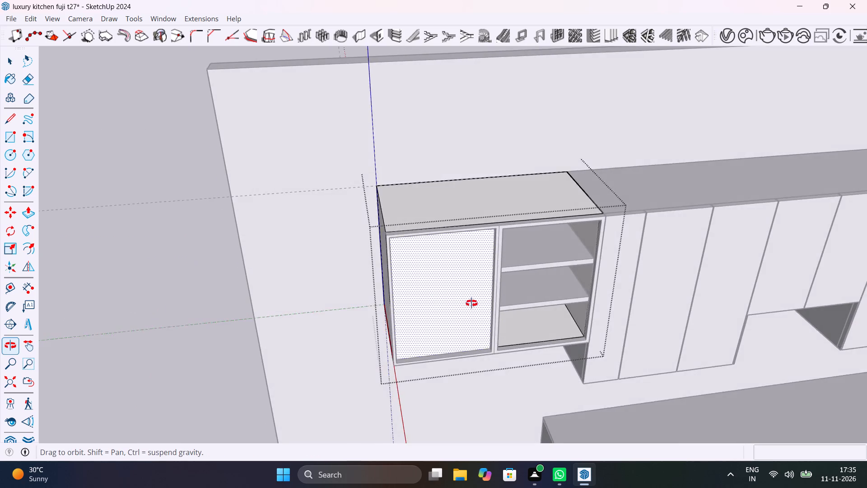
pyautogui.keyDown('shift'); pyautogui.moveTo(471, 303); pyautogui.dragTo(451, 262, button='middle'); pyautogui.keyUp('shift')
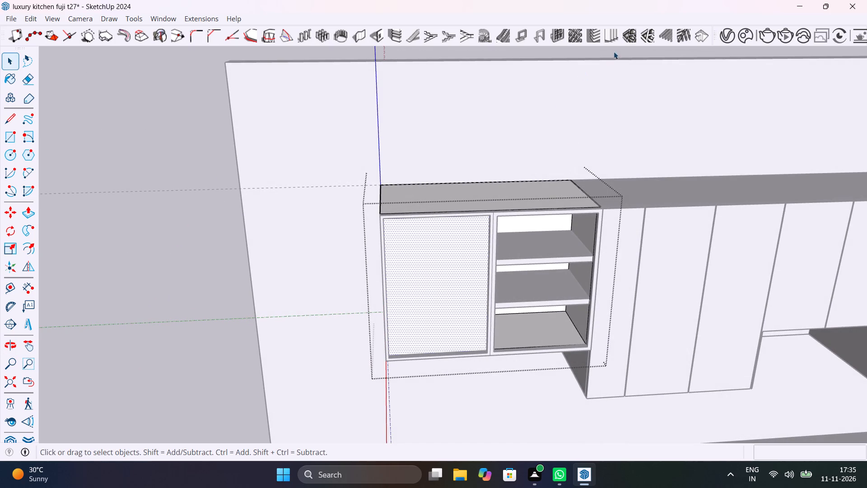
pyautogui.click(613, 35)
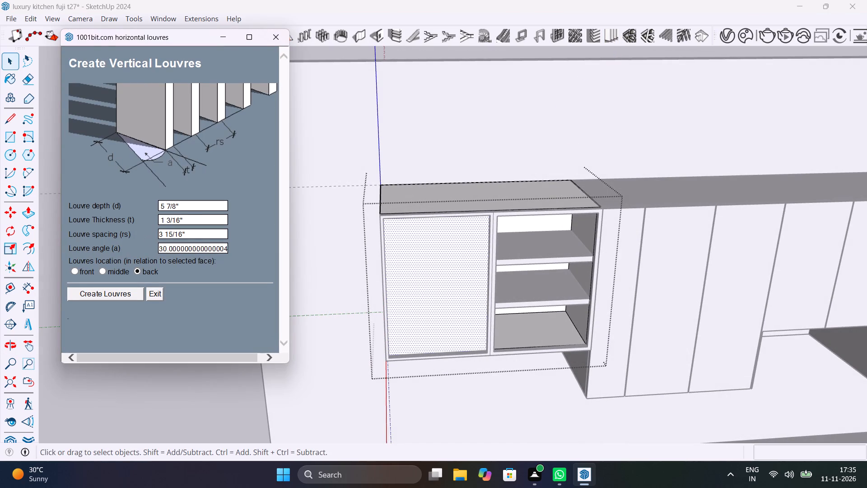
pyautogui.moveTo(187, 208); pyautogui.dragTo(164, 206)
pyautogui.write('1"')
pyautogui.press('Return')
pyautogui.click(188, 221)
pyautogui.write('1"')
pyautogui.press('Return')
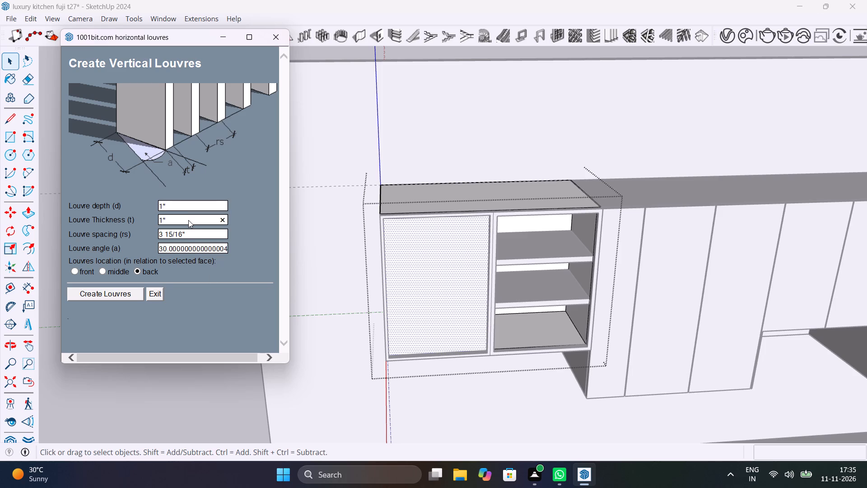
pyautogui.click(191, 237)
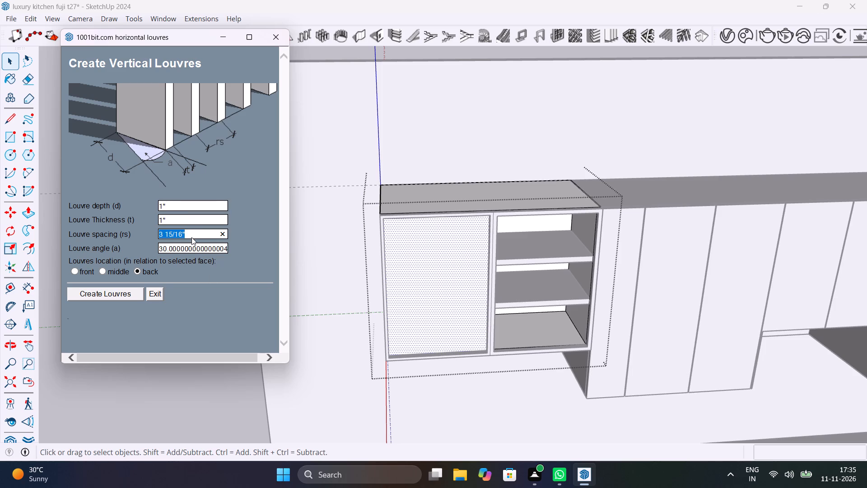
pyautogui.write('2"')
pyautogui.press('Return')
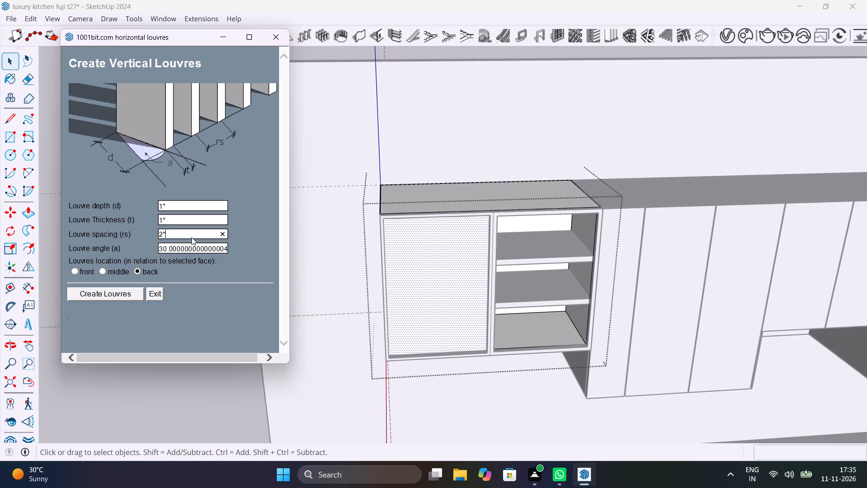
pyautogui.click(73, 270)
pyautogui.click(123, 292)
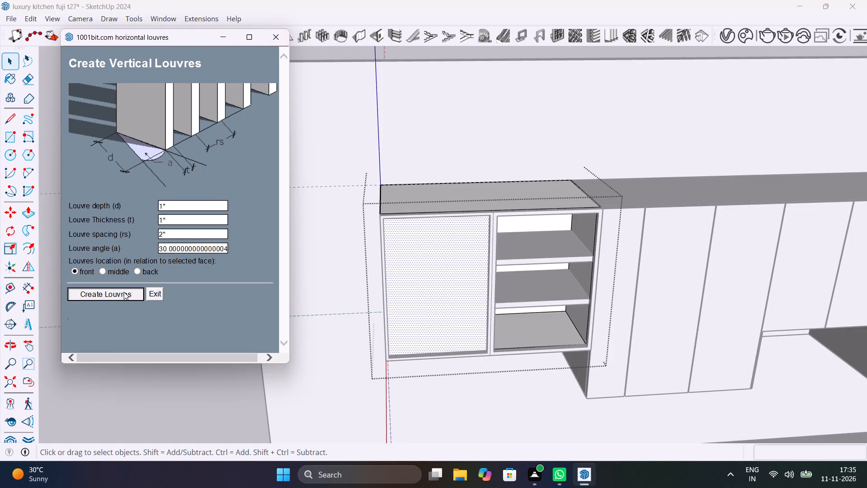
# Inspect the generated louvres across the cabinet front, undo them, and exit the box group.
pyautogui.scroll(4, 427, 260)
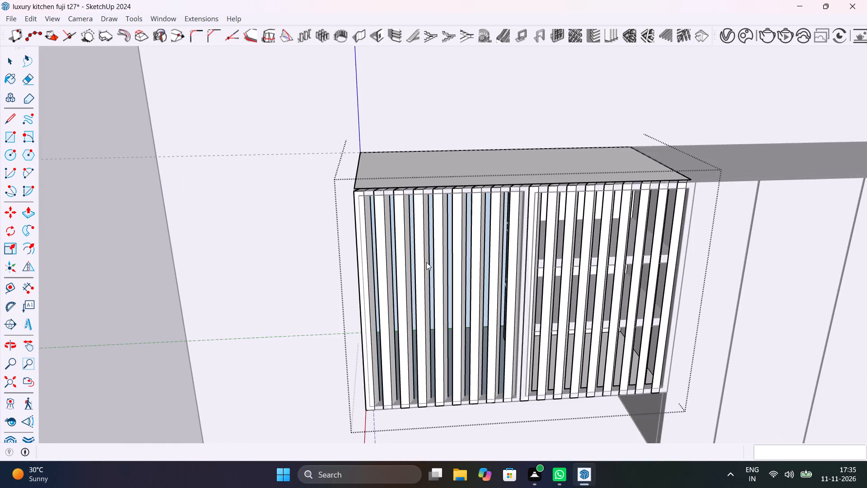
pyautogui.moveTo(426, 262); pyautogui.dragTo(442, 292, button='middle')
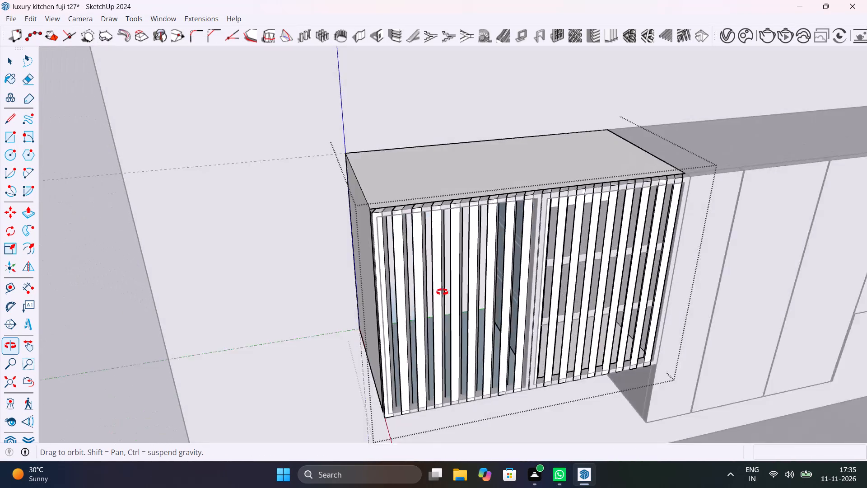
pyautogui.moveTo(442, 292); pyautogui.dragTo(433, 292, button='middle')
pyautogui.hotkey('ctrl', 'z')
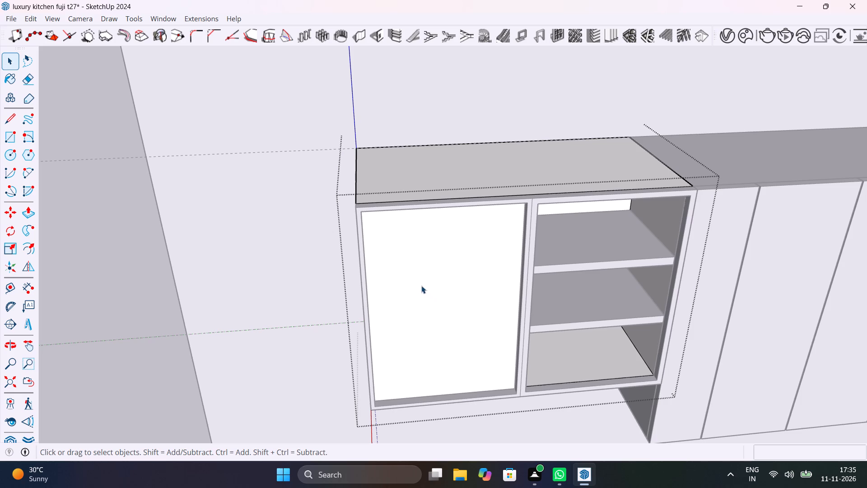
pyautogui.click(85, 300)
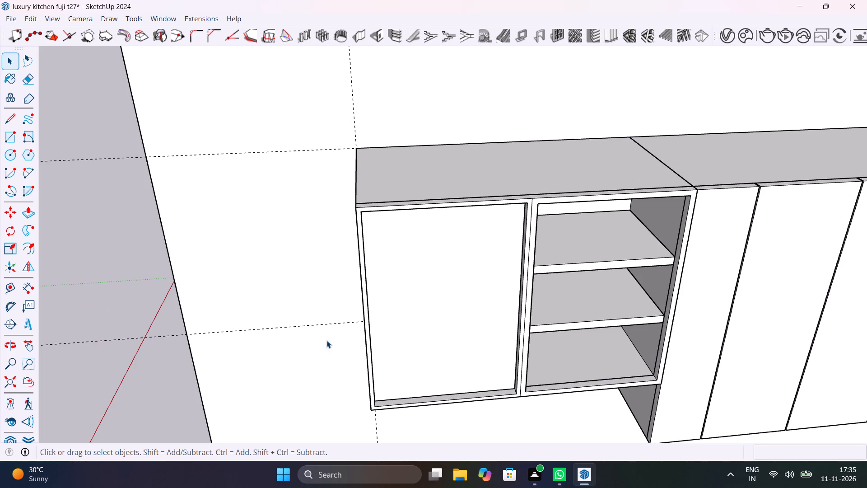
# Draw a rectangle about 3/8" by 1" on the recess's bottom ledge, at the corner on the side away from the shelves.
pyautogui.scroll(5, 401, 385)
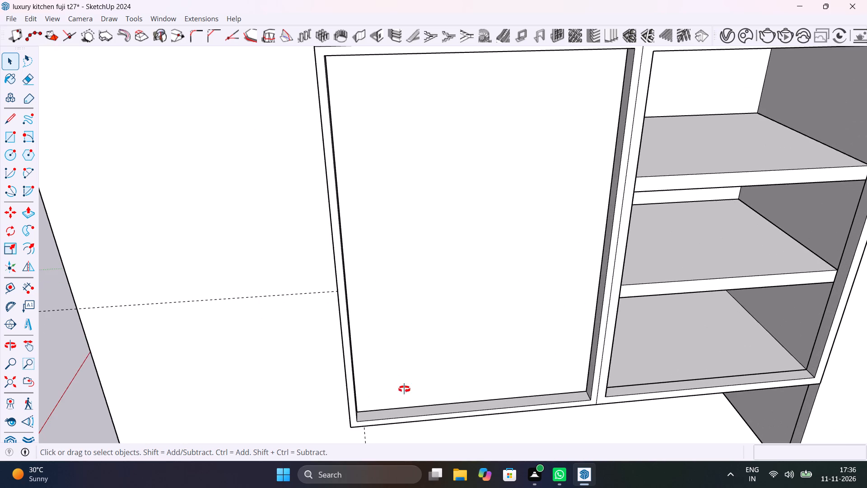
pyautogui.moveTo(405, 389); pyautogui.dragTo(266, 334, button='middle')
pyautogui.scroll(17, 266, 334)
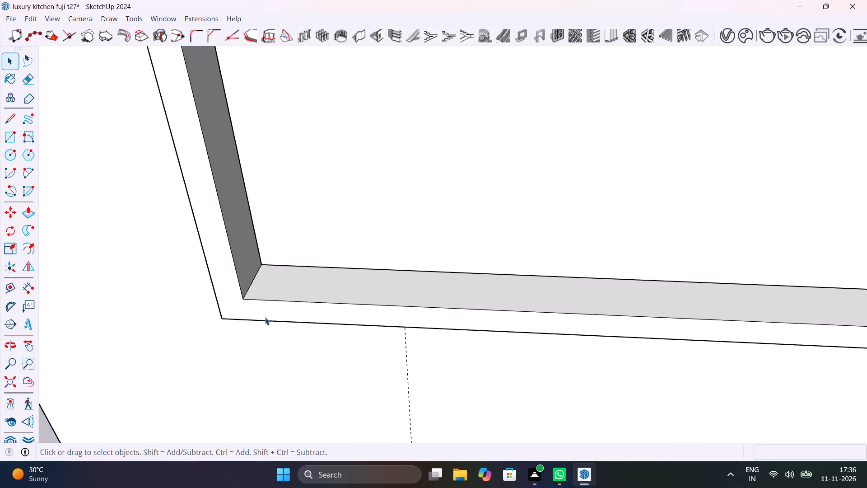
pyautogui.scroll(1, 265, 317)
pyautogui.press('r')
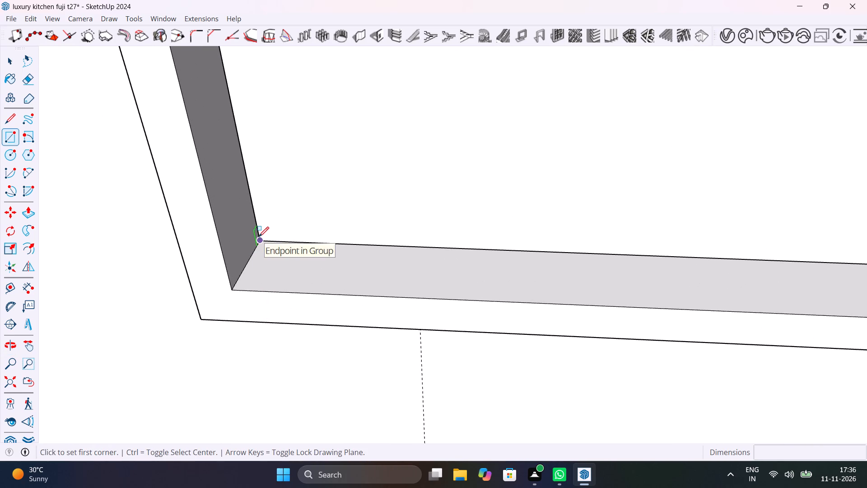
pyautogui.click(260, 239)
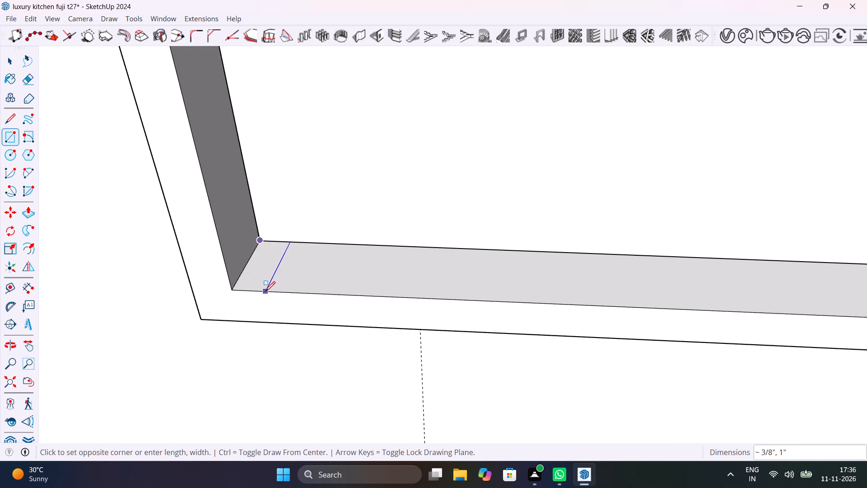
pyautogui.click(265, 291)
pyautogui.press('space')
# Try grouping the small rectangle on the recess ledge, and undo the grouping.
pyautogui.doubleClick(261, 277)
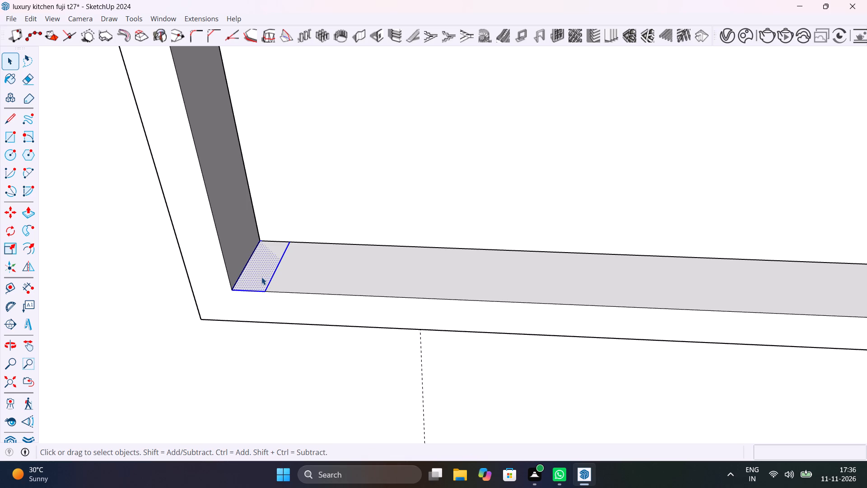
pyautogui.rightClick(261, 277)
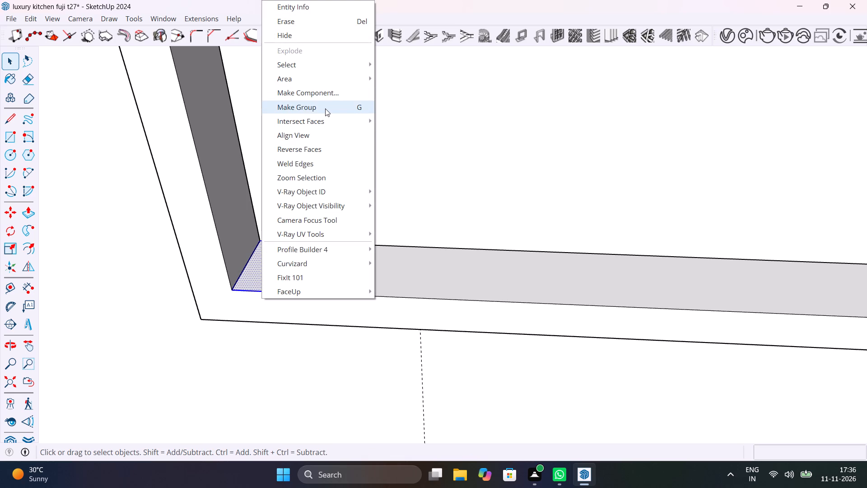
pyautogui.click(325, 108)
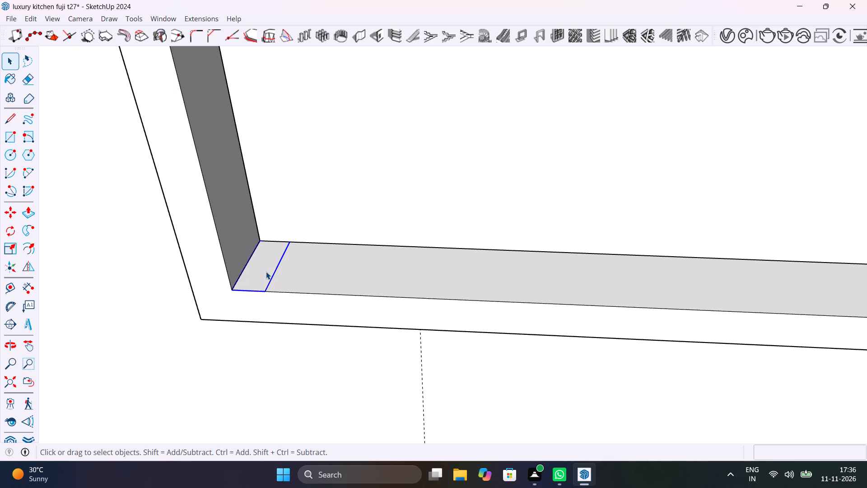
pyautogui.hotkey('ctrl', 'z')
# Make the small ledge rectangle and its edges a component with the default settings.
pyautogui.click(266, 272)
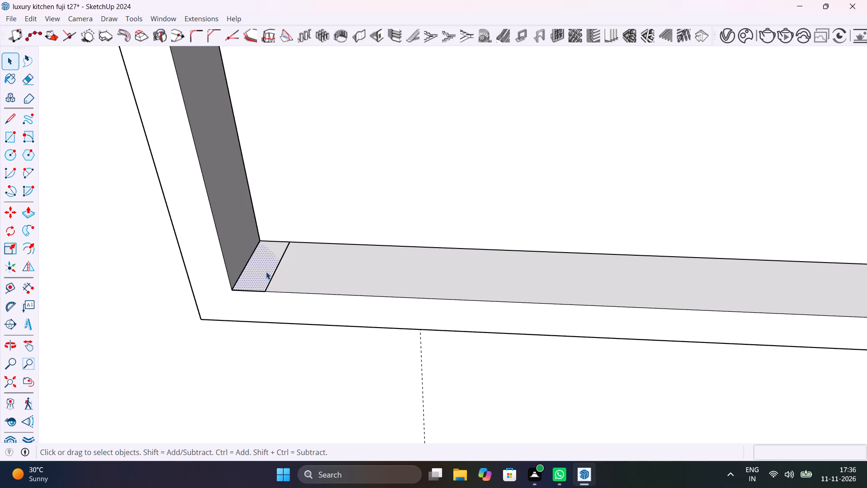
pyautogui.tripleClick(266, 272)
pyautogui.rightClick(266, 272)
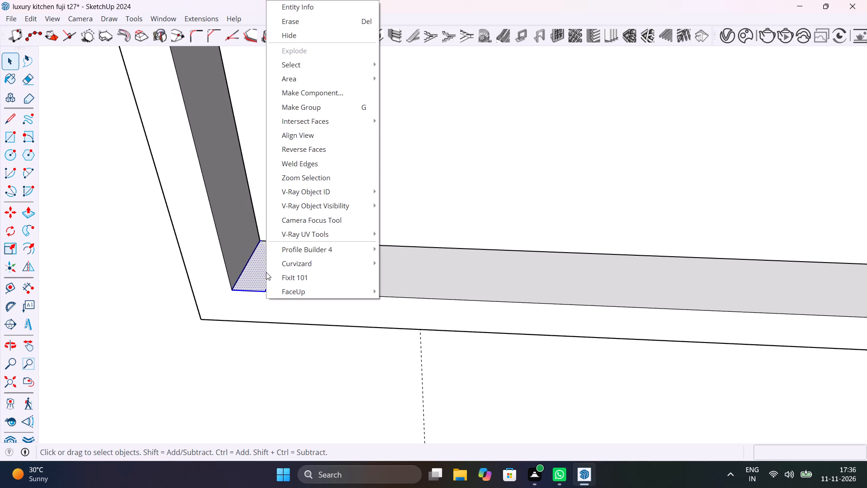
pyautogui.click(337, 99)
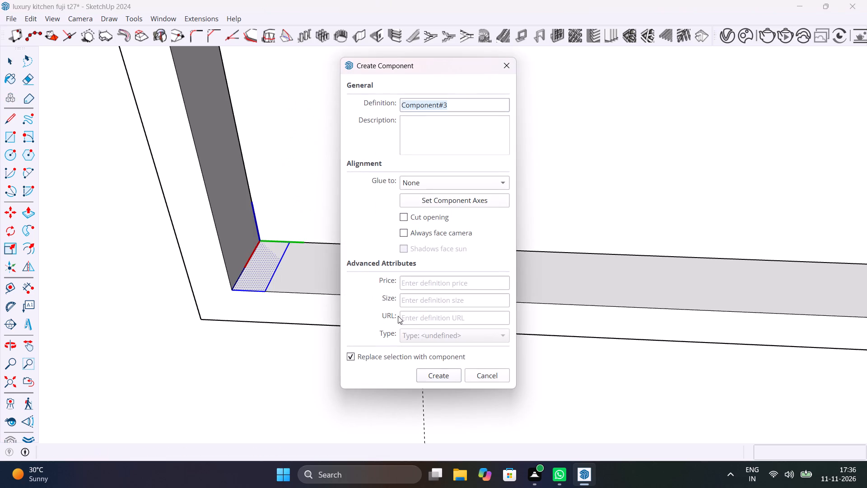
pyautogui.click(451, 374)
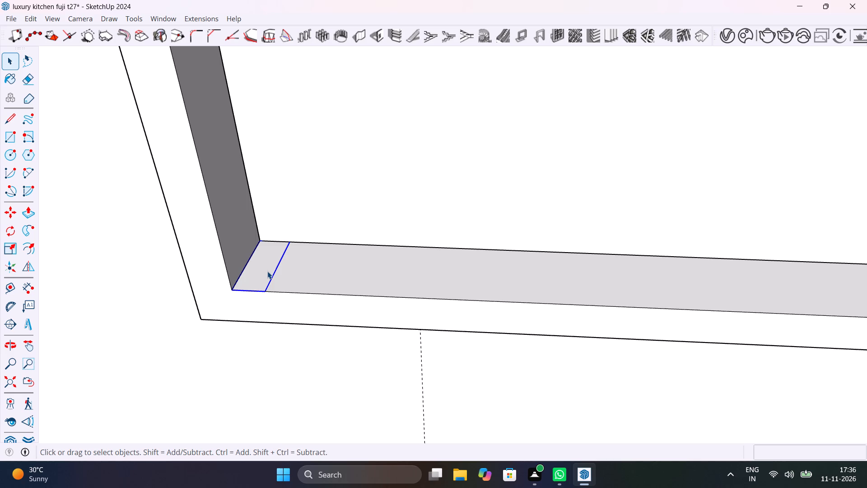
# Copy the small rectangle component about 1' 4 11/16" along the ledge to the recess's corner beside the shelf compartment.
pyautogui.tripleClick(267, 271)
pyautogui.scroll(10, 267, 271)
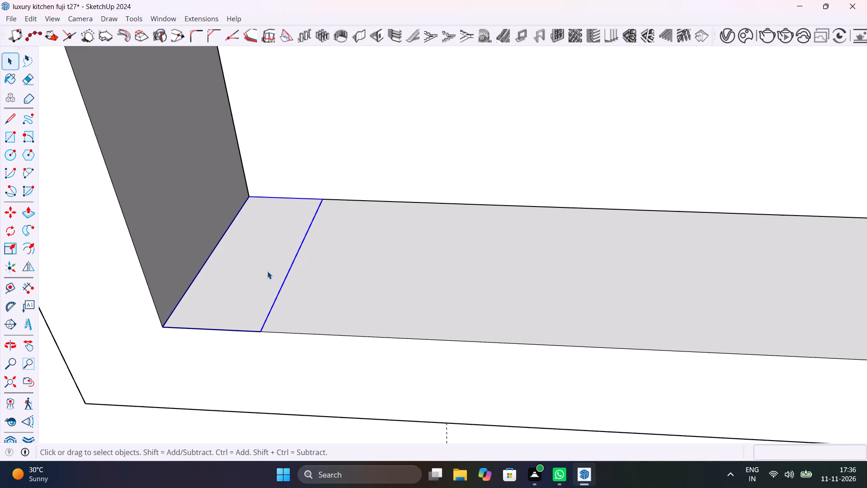
pyautogui.press('m')
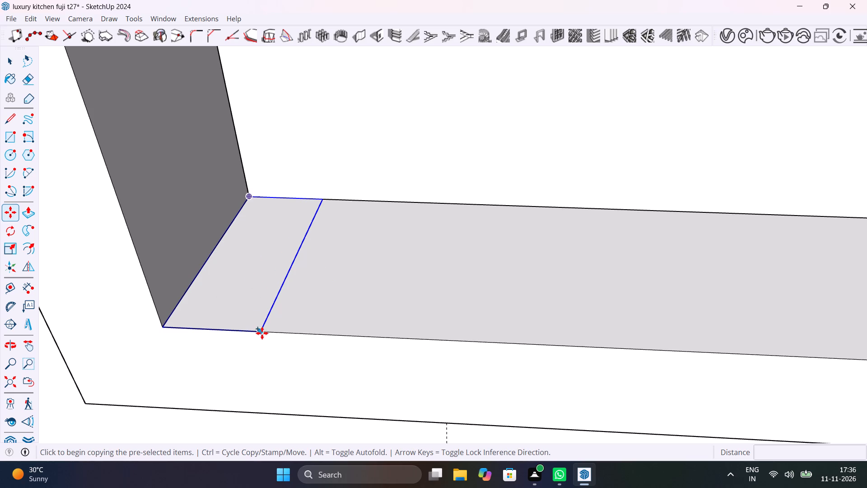
pyautogui.click(261, 333)
pyautogui.scroll(-13, 361, 323)
pyautogui.keyDown('shift'); pyautogui.moveTo(438, 333); pyautogui.dragTo(311, 301, button='middle'); pyautogui.keyUp('shift')
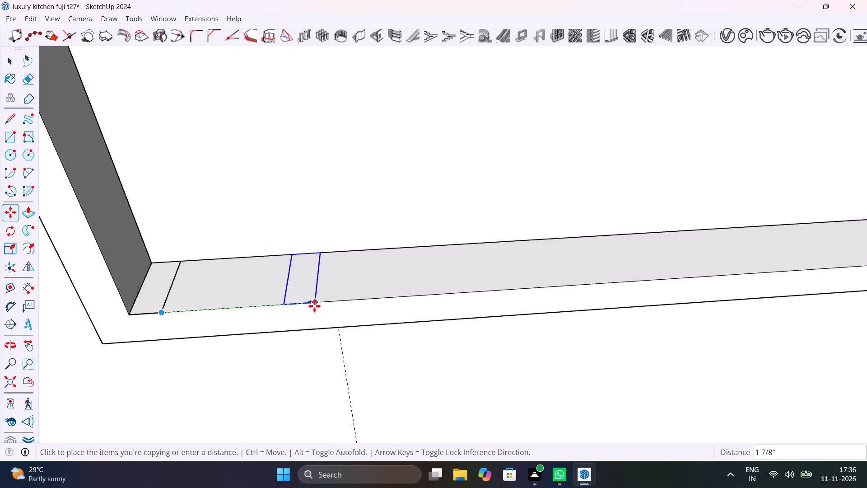
pyautogui.scroll(-16, 314, 306)
pyautogui.scroll(4, 577, 287)
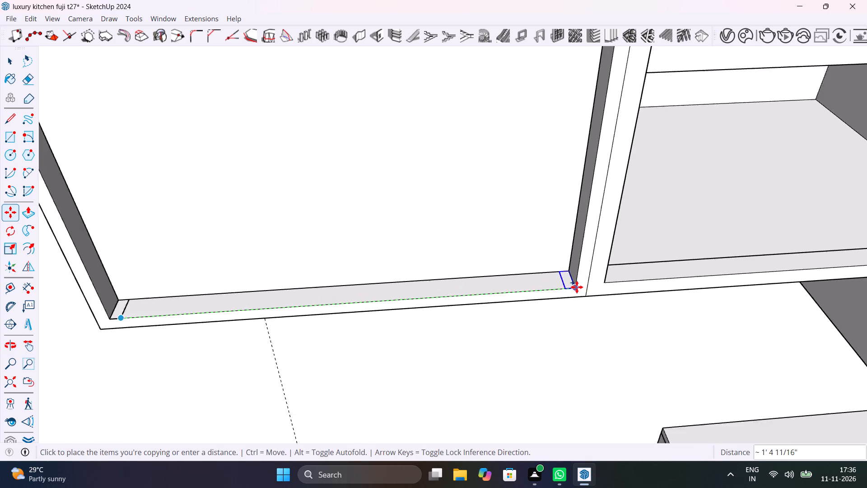
pyautogui.scroll(14, 577, 287)
pyautogui.click(569, 290)
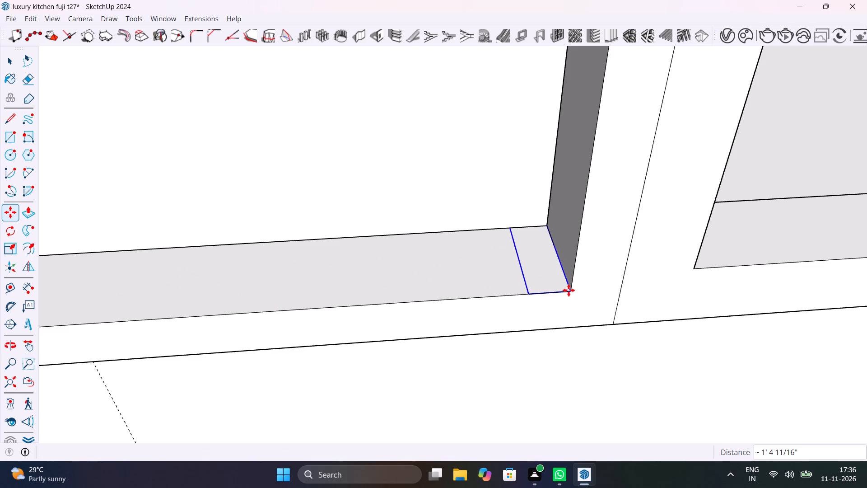
# Divide the copy distance by 20 to array the small rectangle components evenly along the recess's bottom ledge.
pyautogui.scroll(-20, 373, 326)
pyautogui.keyDown('shift'); pyautogui.moveTo(373, 326); pyautogui.dragTo(565, 373, button='middle'); pyautogui.keyUp('shift')
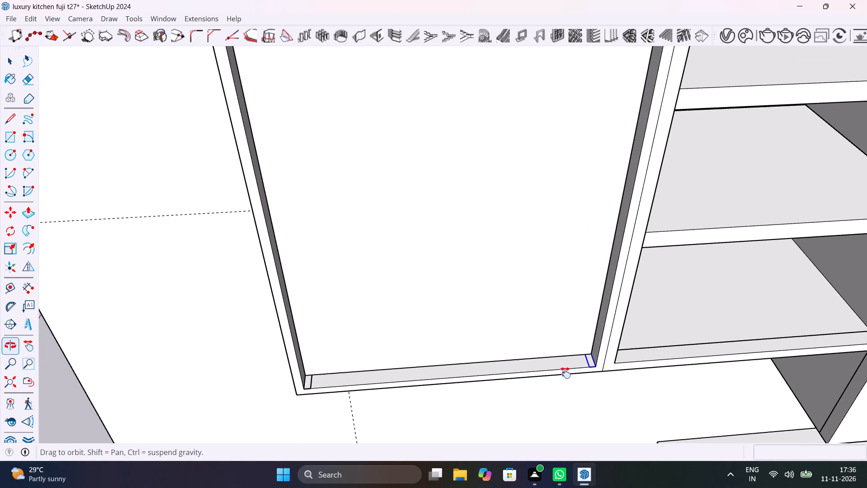
pyautogui.keyDown('shift'); pyautogui.moveTo(565, 373); pyautogui.dragTo(549, 361, button='middle'); pyautogui.keyUp('shift')
pyautogui.write('20/')
pyautogui.press('Return')
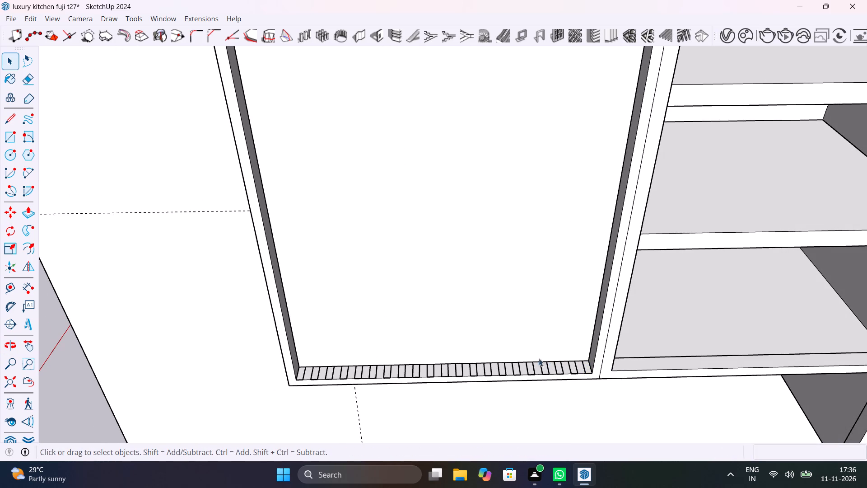
pyautogui.press('space')
# Within the rectangle component, extrude its face about 2' 1 1/16" up to the recess's top, forming the vertical slats.
pyautogui.scroll(9, 311, 364)
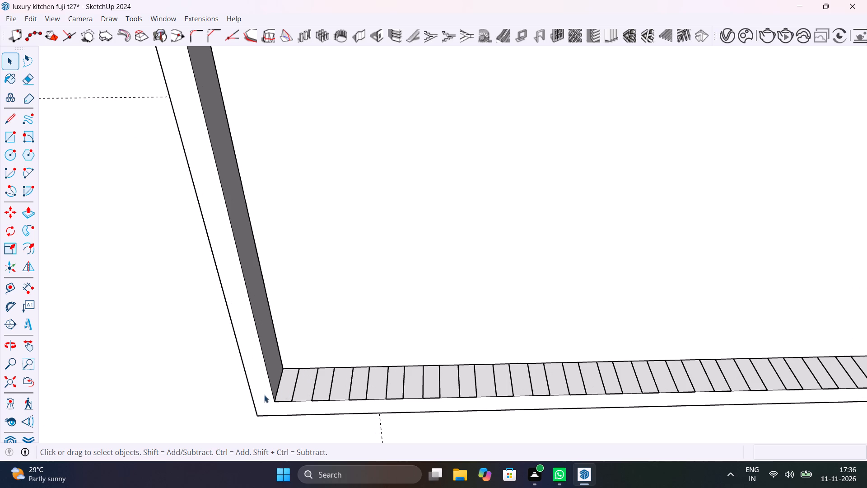
pyautogui.doubleClick(285, 386)
pyautogui.click(285, 385)
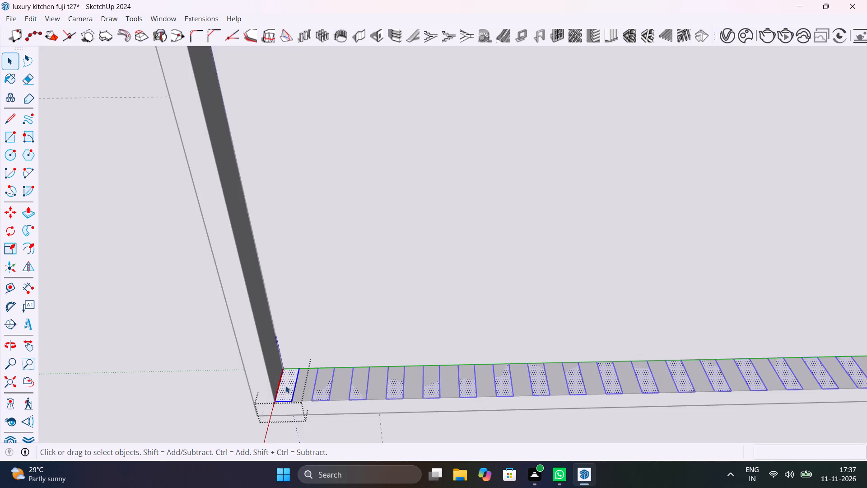
pyautogui.press('p')
pyautogui.click(285, 385)
pyautogui.scroll(-16, 274, 294)
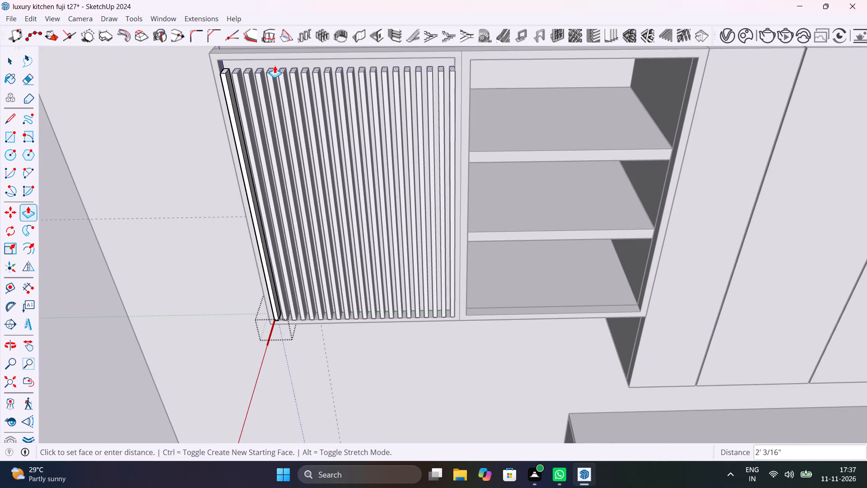
pyautogui.scroll(7, 241, 57)
pyautogui.moveTo(241, 56); pyautogui.dragTo(335, 0, button='middle')
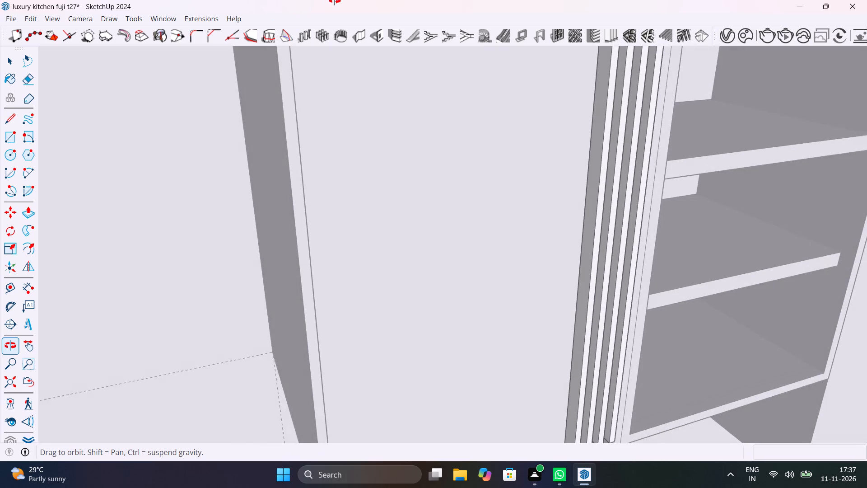
pyautogui.moveTo(335, 0); pyautogui.dragTo(359, 156, button='middle')
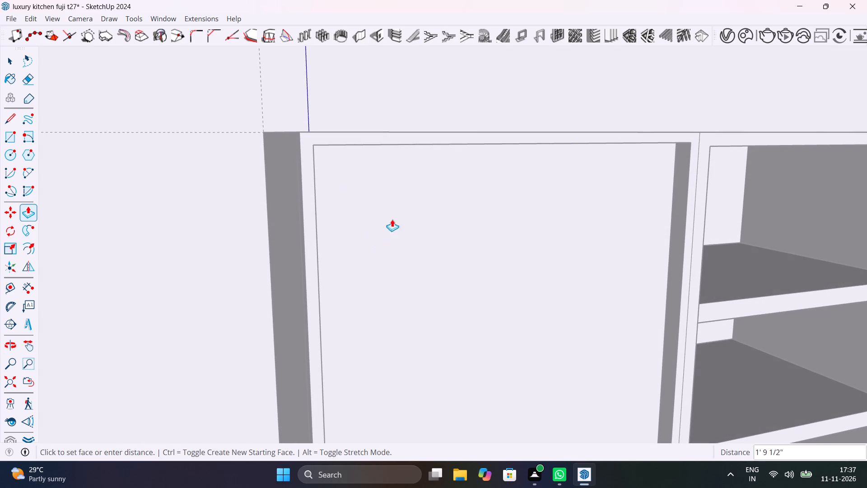
pyautogui.scroll(-8, 365, 168)
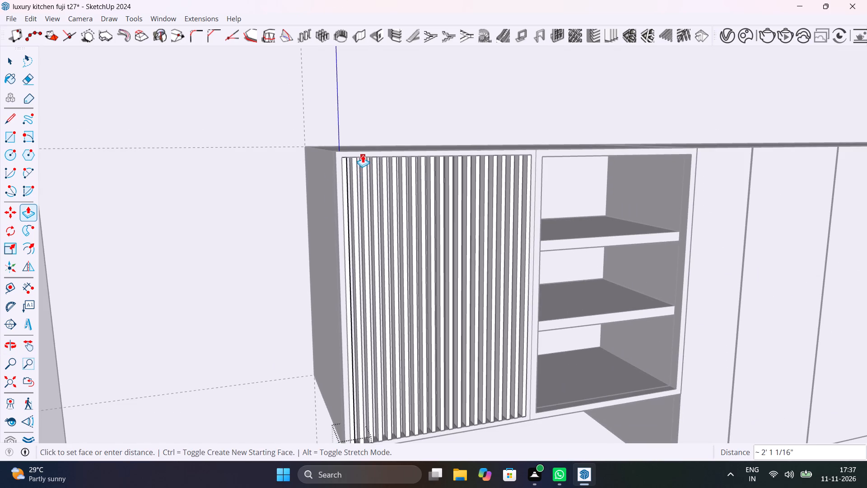
pyautogui.click(363, 155)
pyautogui.press('space')
pyautogui.scroll(-14, 416, 186)
pyautogui.click(216, 227)
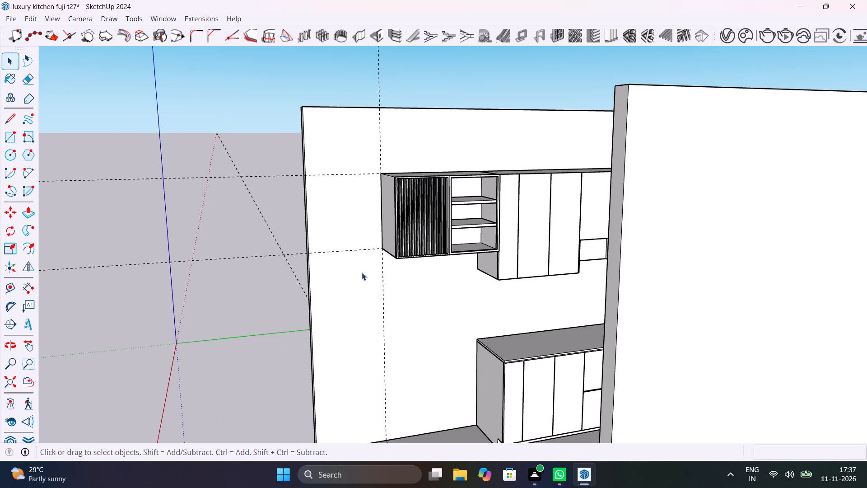
# Examine the whole kitchen from several angles, including the slatted wall cabinet, base cabinets, countertop and curved corner shelves.
pyautogui.moveTo(362, 271); pyautogui.dragTo(540, 310, button='middle')
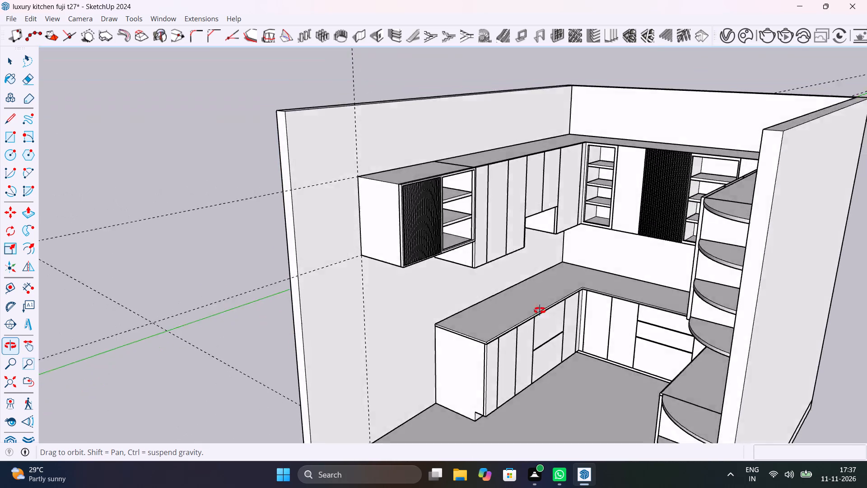
pyautogui.moveTo(540, 310); pyautogui.dragTo(589, 313, button='middle')
pyautogui.scroll(5, 637, 310)
pyautogui.keyDown('shift'); pyautogui.moveTo(639, 309); pyautogui.dragTo(643, 258, button='middle'); pyautogui.keyUp('shift')
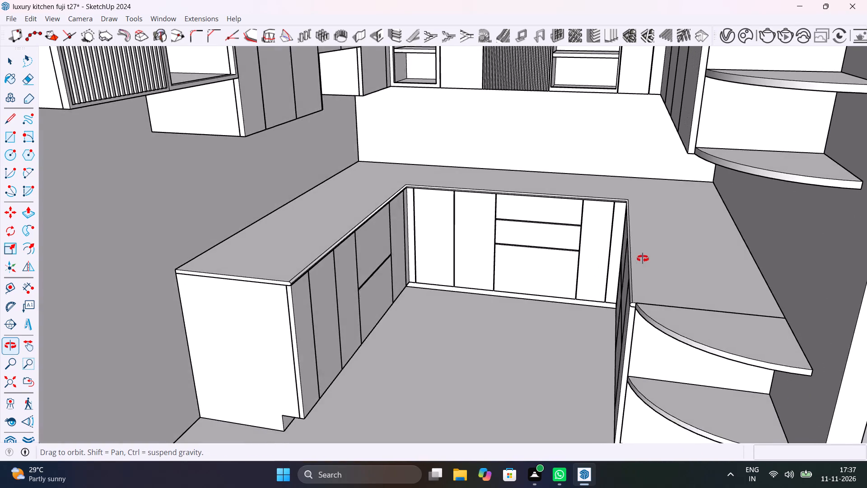
pyautogui.keyDown('shift'); pyautogui.moveTo(643, 258); pyautogui.dragTo(652, 276, button='middle'); pyautogui.keyUp('shift')
pyautogui.scroll(-11, 581, 252)
pyautogui.keyDown('shift'); pyautogui.moveTo(573, 257); pyautogui.dragTo(579, 269, button='middle'); pyautogui.keyUp('shift')
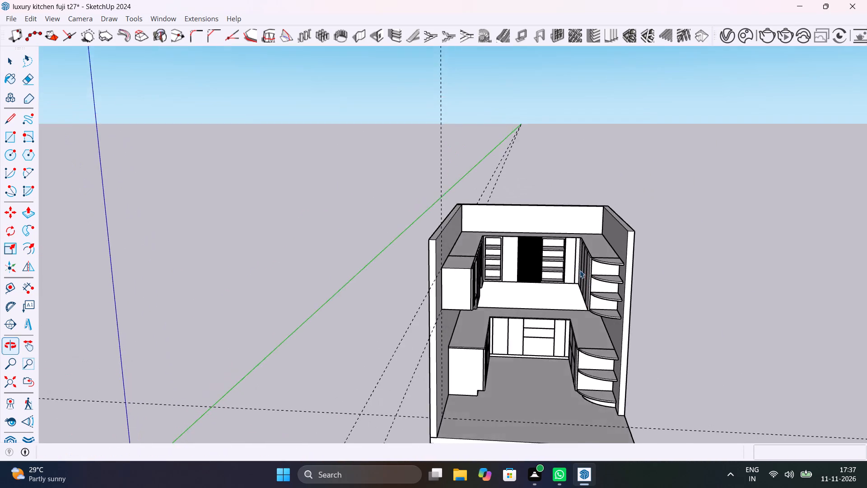
pyautogui.scroll(4, 580, 270)
pyautogui.keyDown('shift'); pyautogui.moveTo(599, 288); pyautogui.dragTo(547, 189, button='middle'); pyautogui.keyUp('shift')
pyautogui.scroll(2, 549, 222)
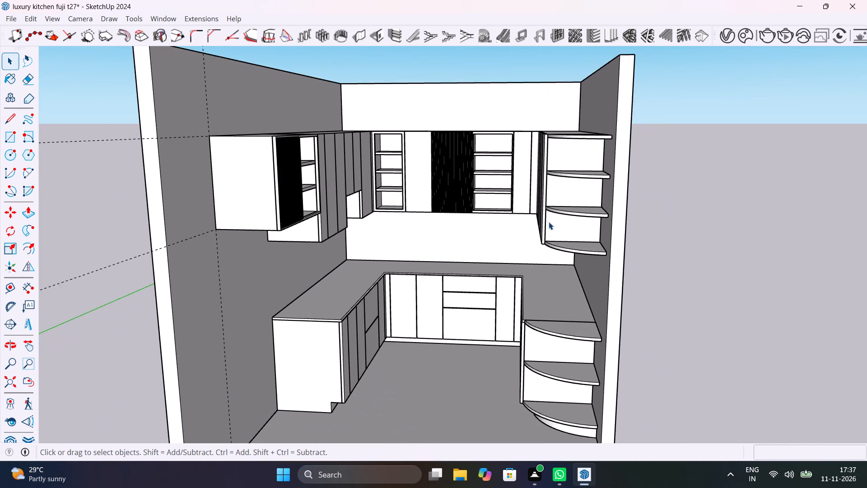
pyautogui.scroll(1, 549, 222)
# Save the kitchen model under its current file name.
pyautogui.hotkey('ctrl', 's')
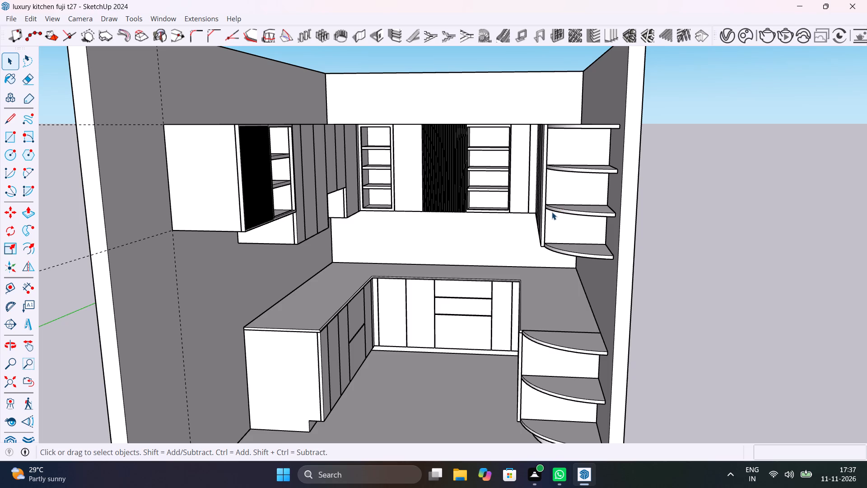
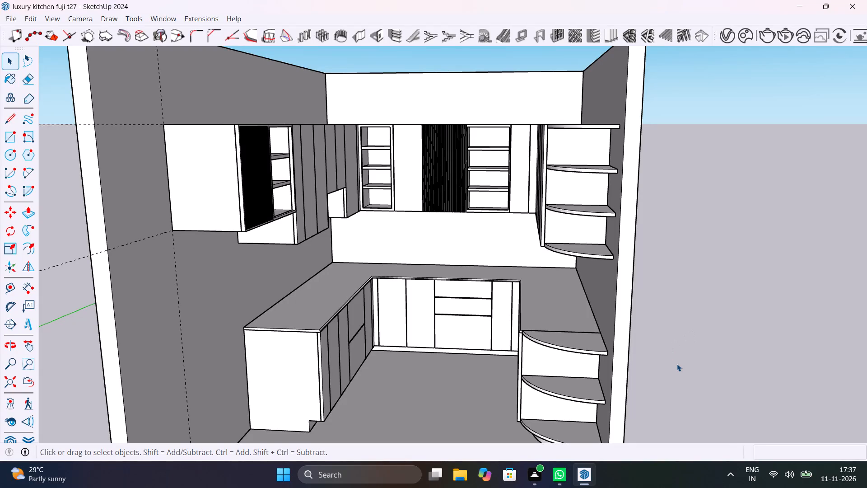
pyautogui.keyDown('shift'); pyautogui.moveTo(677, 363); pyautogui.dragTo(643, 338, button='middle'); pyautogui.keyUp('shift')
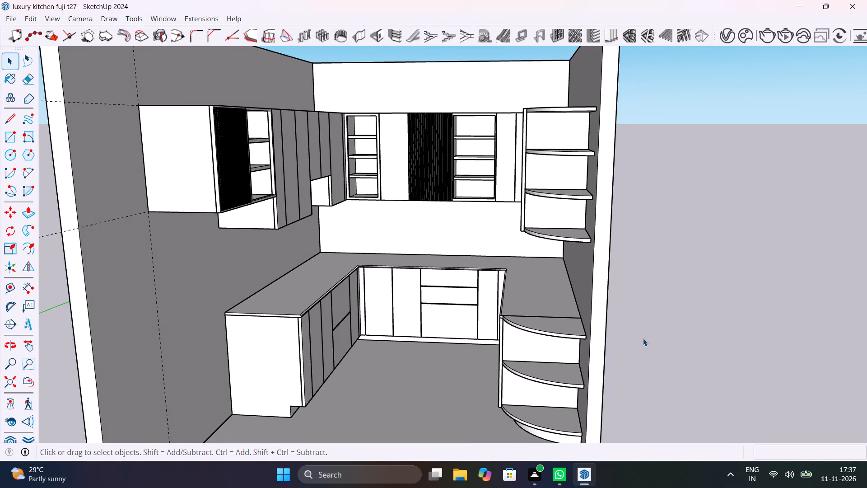
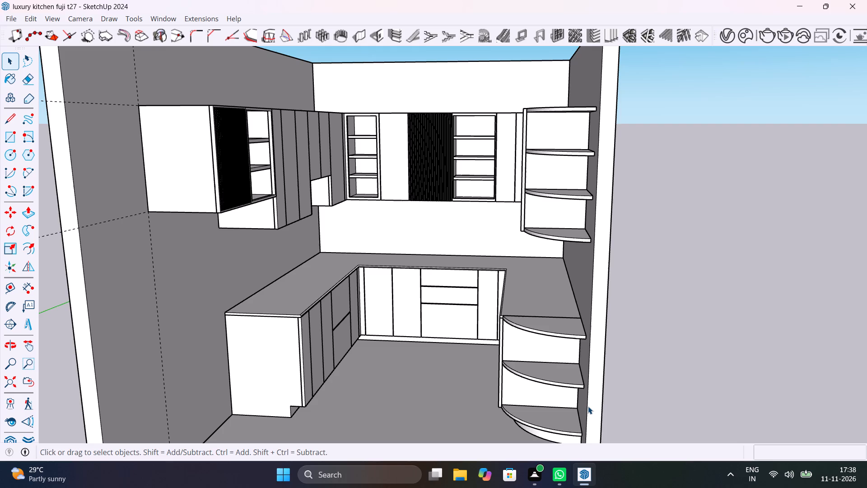
# Save the kitchen model with its finished wall cabinets, base cabinets and curved end shelves.
pyautogui.scroll(3, 588, 406)
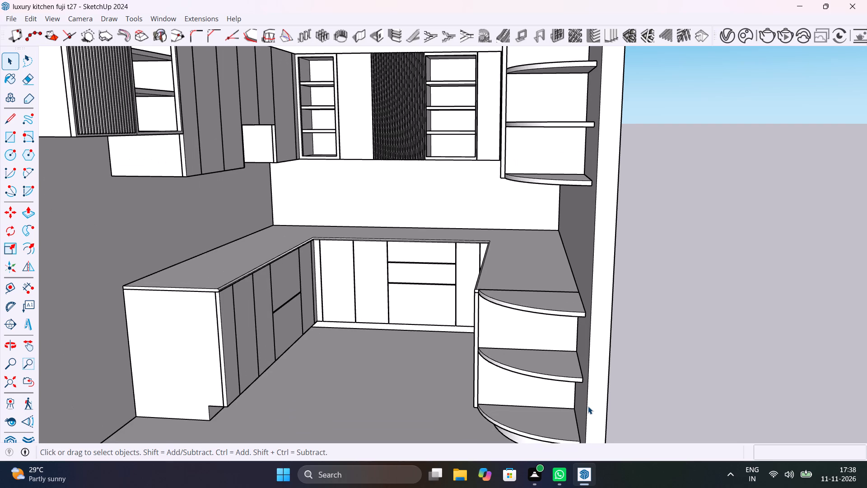
pyautogui.scroll(-2, 588, 406)
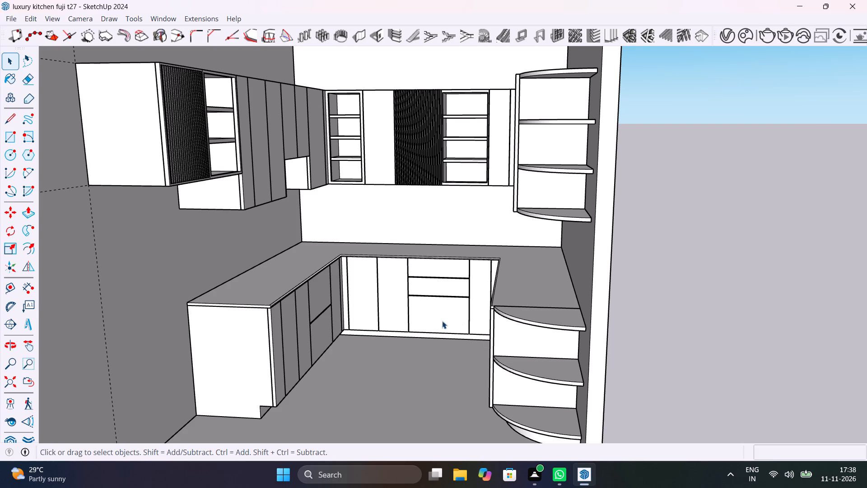
pyautogui.moveTo(374, 320); pyautogui.dragTo(148, 332, button='middle')
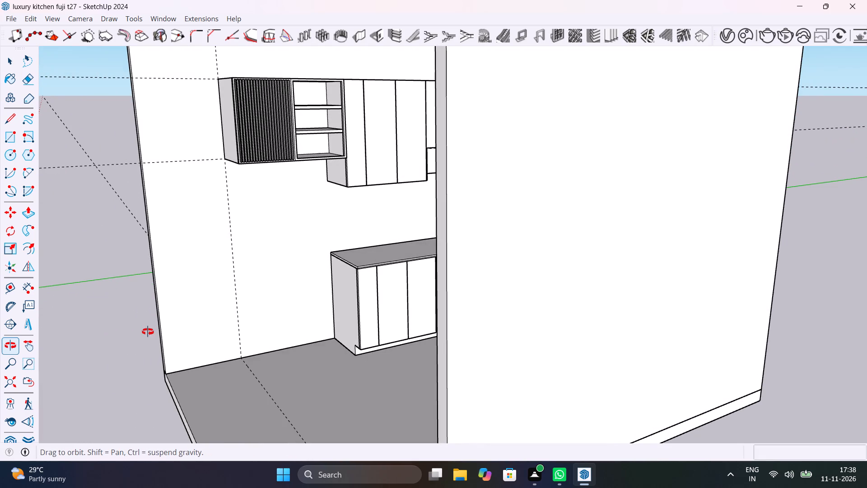
pyautogui.moveTo(148, 332); pyautogui.dragTo(308, 333, button='middle')
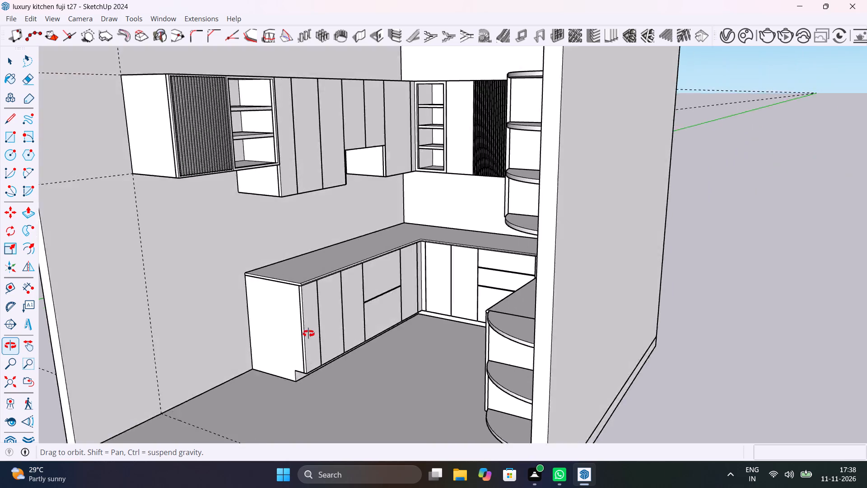
pyautogui.moveTo(308, 333); pyautogui.dragTo(420, 312, button='middle')
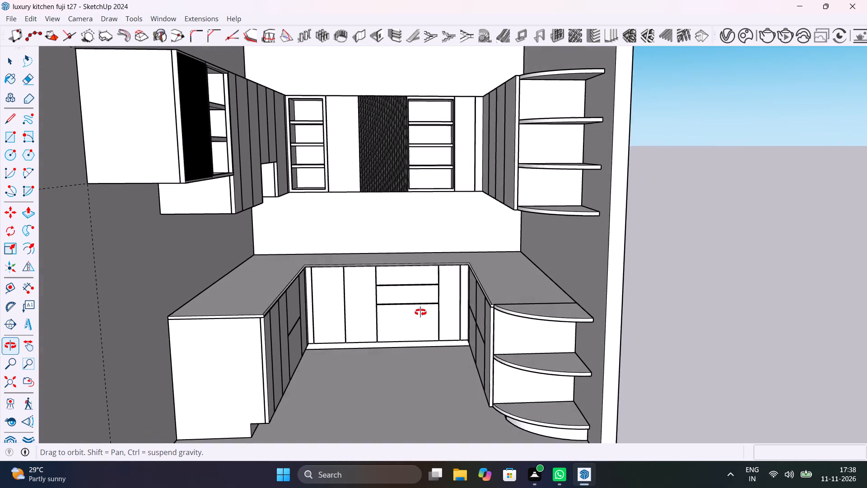
pyautogui.moveTo(420, 312); pyautogui.dragTo(422, 325, button='middle')
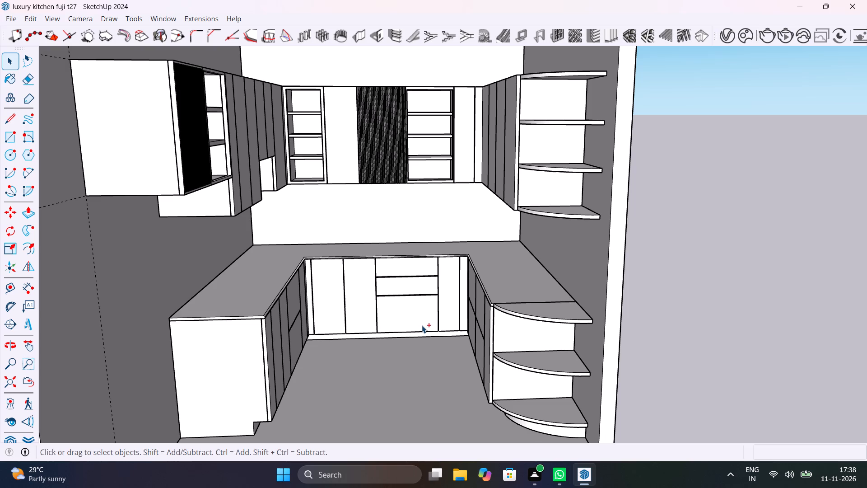
pyautogui.hotkey('ctrl', 's')
# Examine the whole kitchen from the front, both sides and above, checking the wall cabinets, slatted panels, countertop and curved end shelves.
pyautogui.scroll(3, 422, 325)
pyautogui.scroll(-1, 419, 325)
pyautogui.moveTo(415, 324); pyautogui.dragTo(446, 336, button='middle')
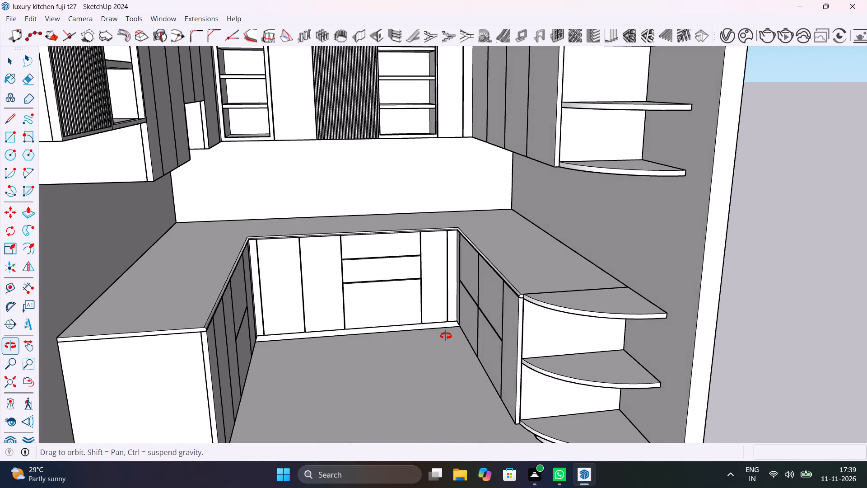
pyautogui.moveTo(446, 336); pyautogui.dragTo(474, 304, button='middle')
pyautogui.scroll(-5, 474, 304)
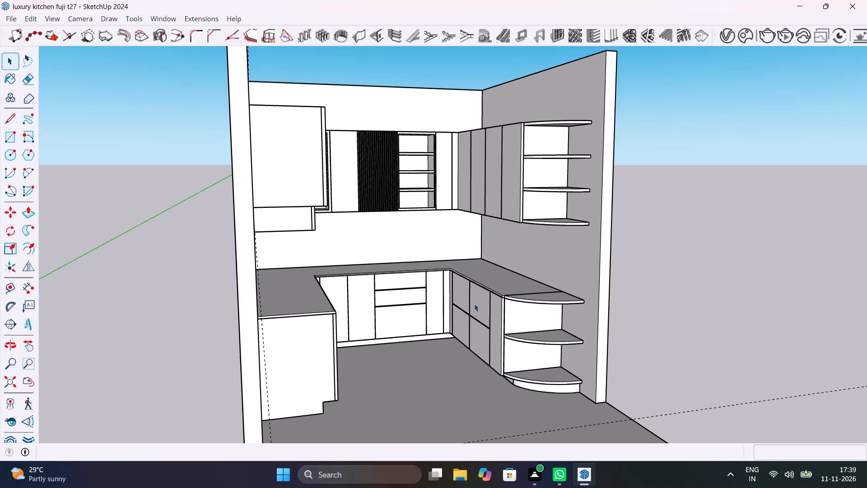
pyautogui.moveTo(480, 359); pyautogui.dragTo(384, 352, button='middle')
pyautogui.scroll(-1, 384, 352)
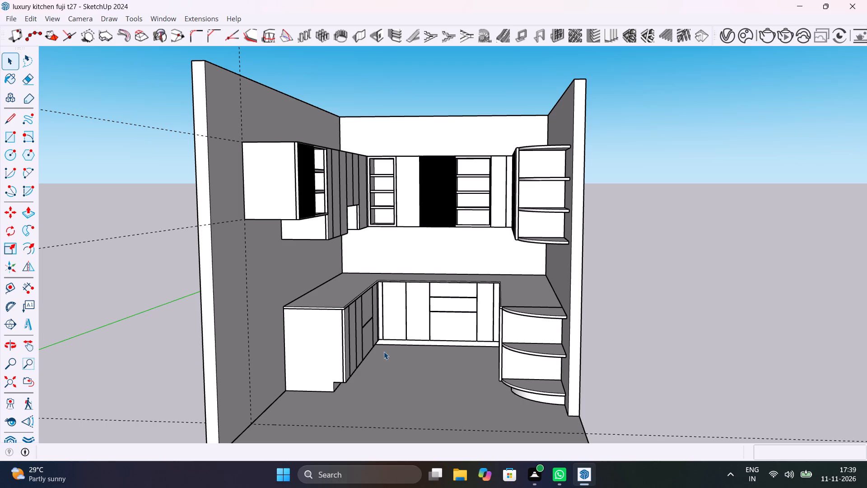
pyautogui.moveTo(392, 380); pyautogui.dragTo(332, 409, button='middle')
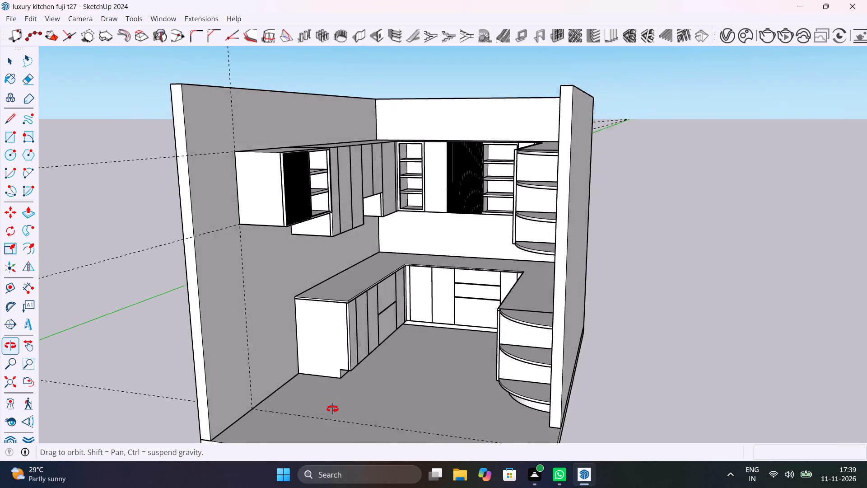
pyautogui.moveTo(332, 409); pyautogui.dragTo(359, 404, button='middle')
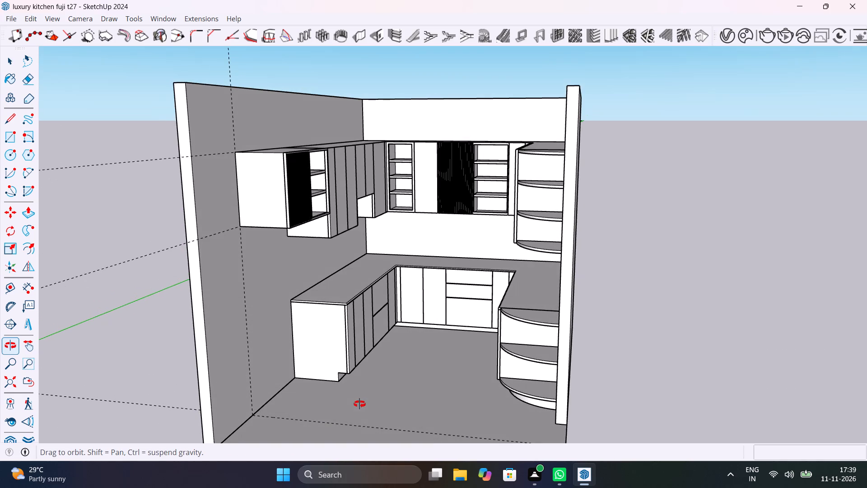
pyautogui.moveTo(359, 404); pyautogui.dragTo(433, 383, button='middle')
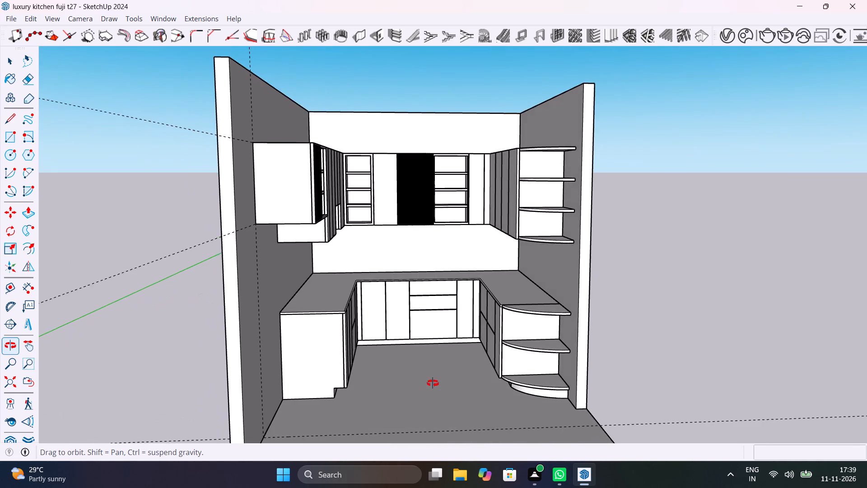
pyautogui.moveTo(433, 383); pyautogui.dragTo(565, 487, button='middle')
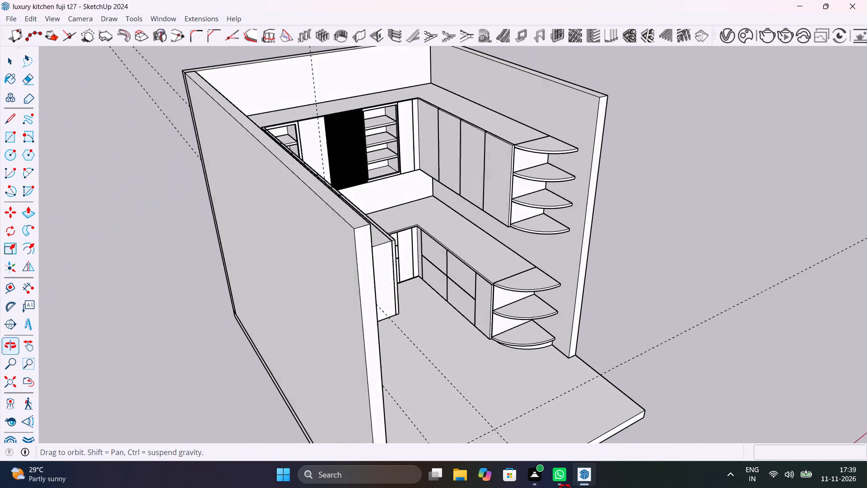
pyautogui.moveTo(565, 487); pyautogui.dragTo(347, 480, button='middle')
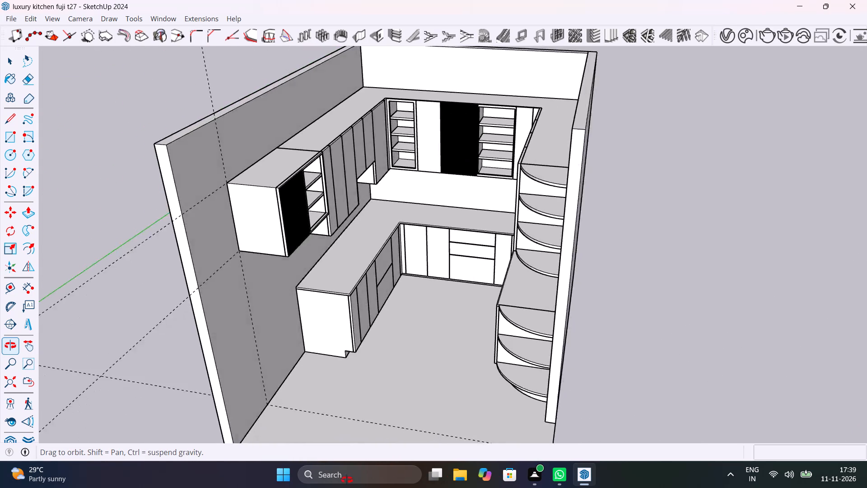
pyautogui.moveTo(347, 480); pyautogui.dragTo(454, 414, button='middle')
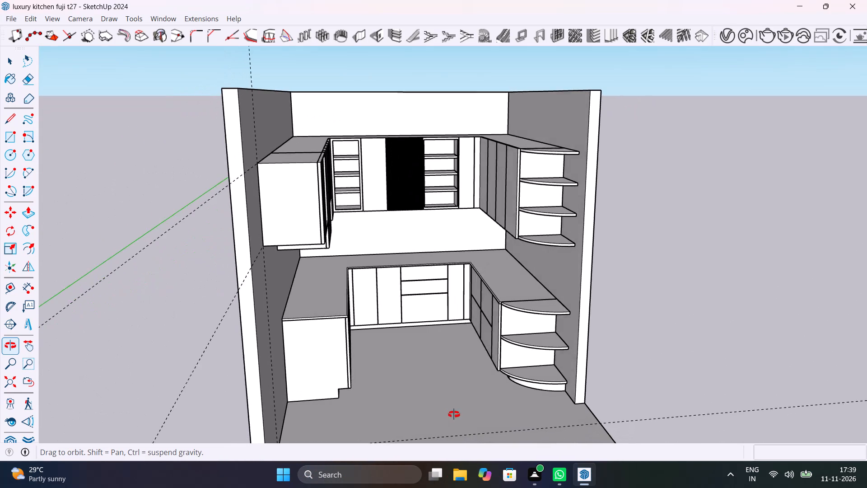
pyautogui.moveTo(454, 414); pyautogui.dragTo(378, 410, button='middle')
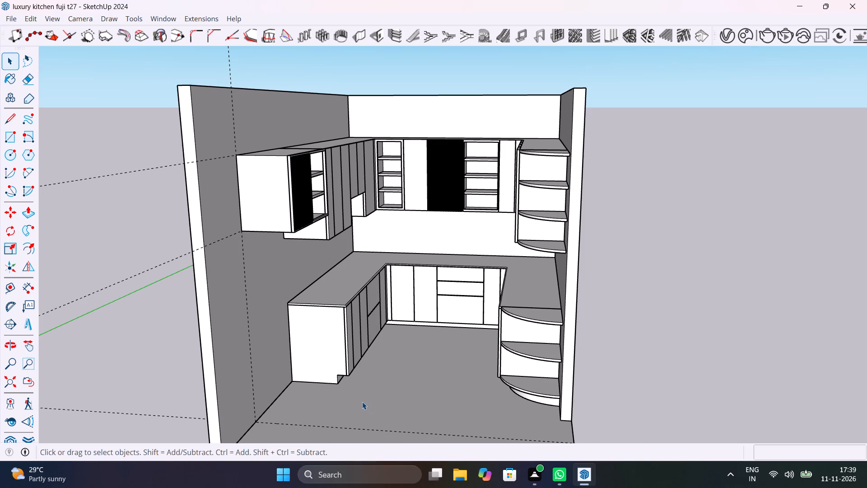
pyautogui.keyDown('shift'); pyautogui.moveTo(367, 404); pyautogui.dragTo(408, 362, button='middle'); pyautogui.keyUp('shift')
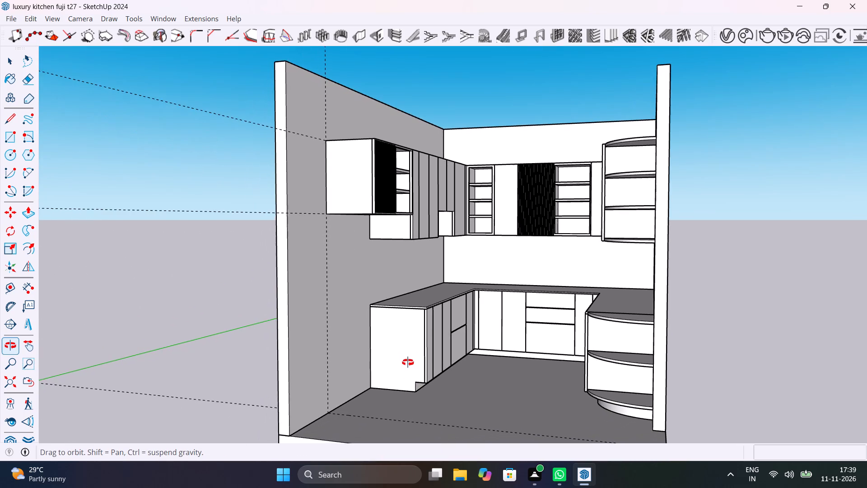
pyautogui.keyDown('shift'); pyautogui.moveTo(408, 362); pyautogui.dragTo(411, 366, button='middle'); pyautogui.keyUp('shift')
pyautogui.scroll(2, 413, 393)
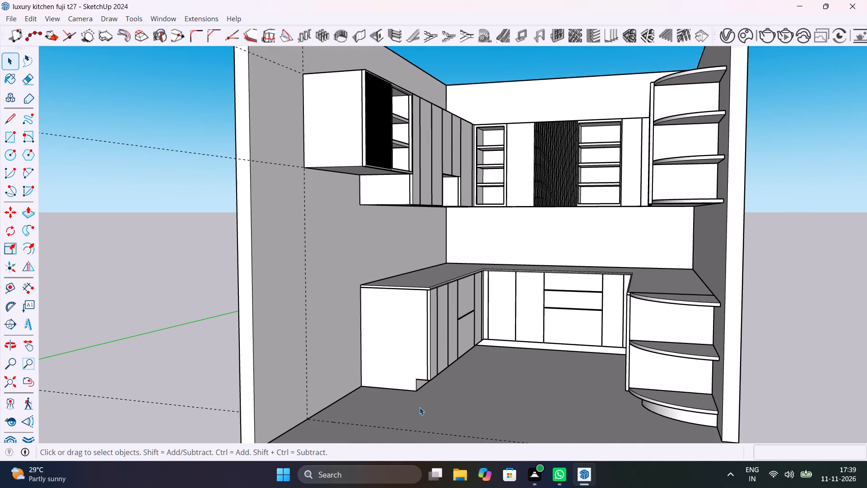
pyautogui.keyDown('shift'); pyautogui.moveTo(420, 407); pyautogui.dragTo(499, 419, button='middle'); pyautogui.keyUp('shift')
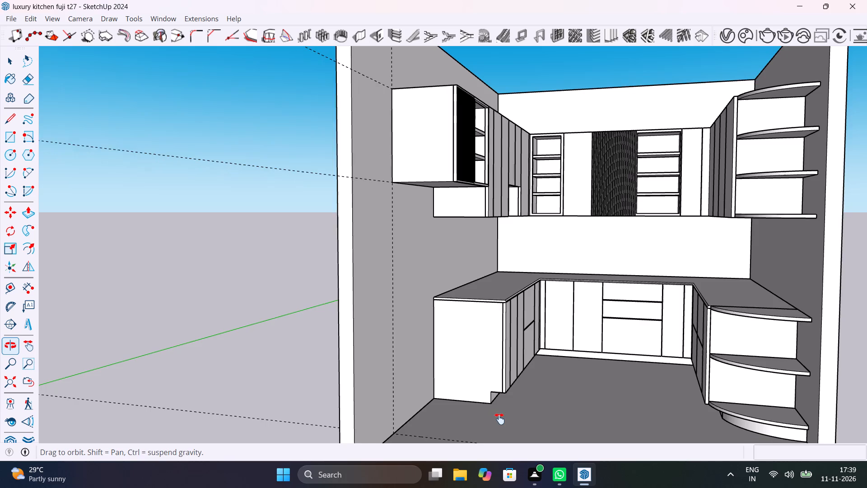
pyautogui.keyDown('shift'); pyautogui.moveTo(499, 419); pyautogui.dragTo(517, 414, button='middle'); pyautogui.keyUp('shift')
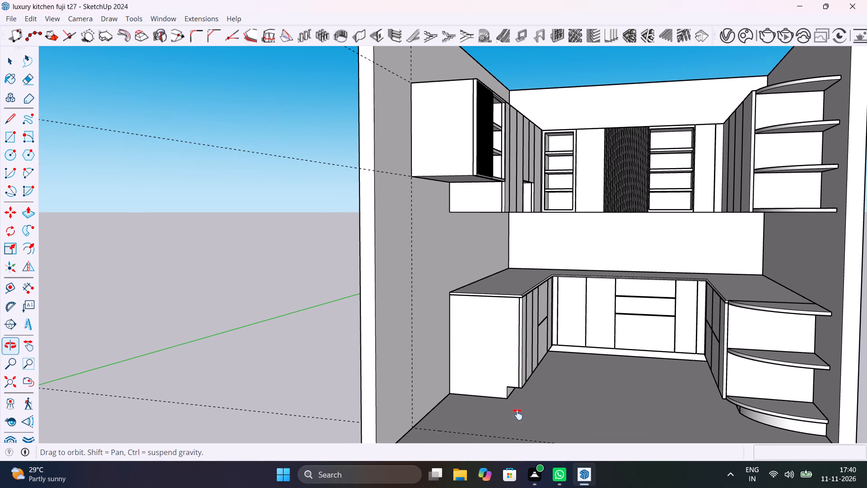
pyautogui.keyDown('shift'); pyautogui.moveTo(517, 414); pyautogui.dragTo(391, 429, button='middle'); pyautogui.keyUp('shift')
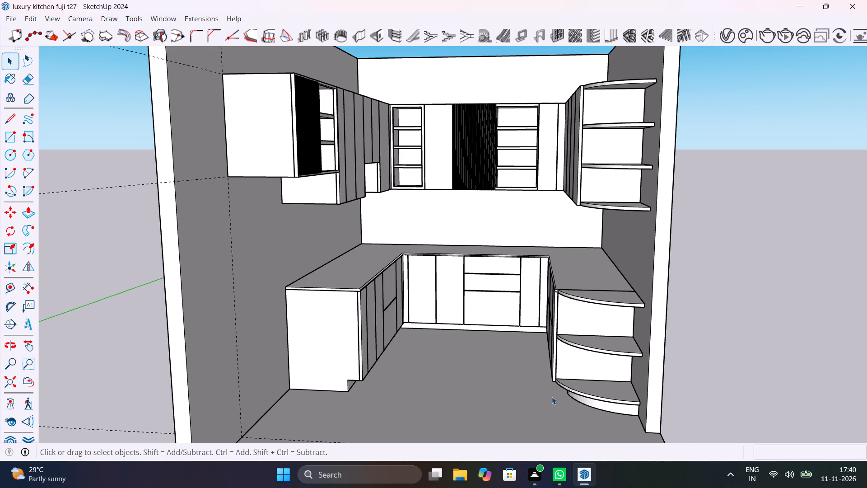
pyautogui.scroll(2, 553, 395)
pyautogui.moveTo(551, 417); pyautogui.dragTo(644, 426, button='middle')
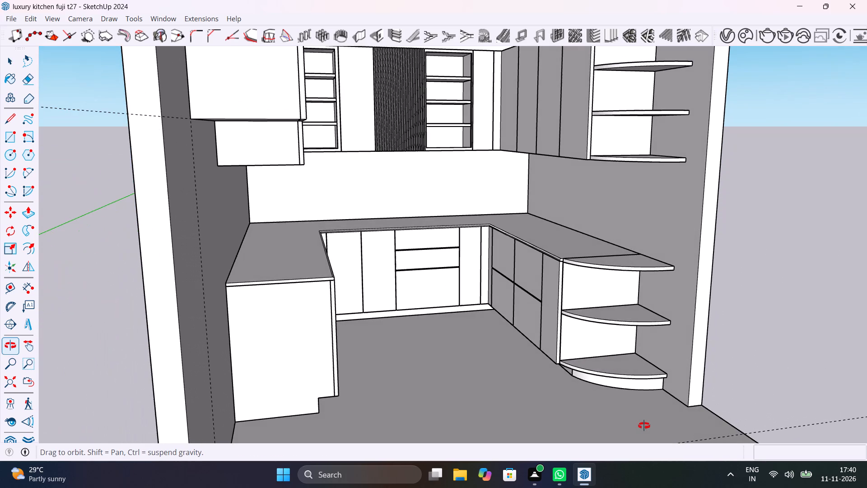
pyautogui.moveTo(644, 426); pyautogui.dragTo(379, 408, button='middle')
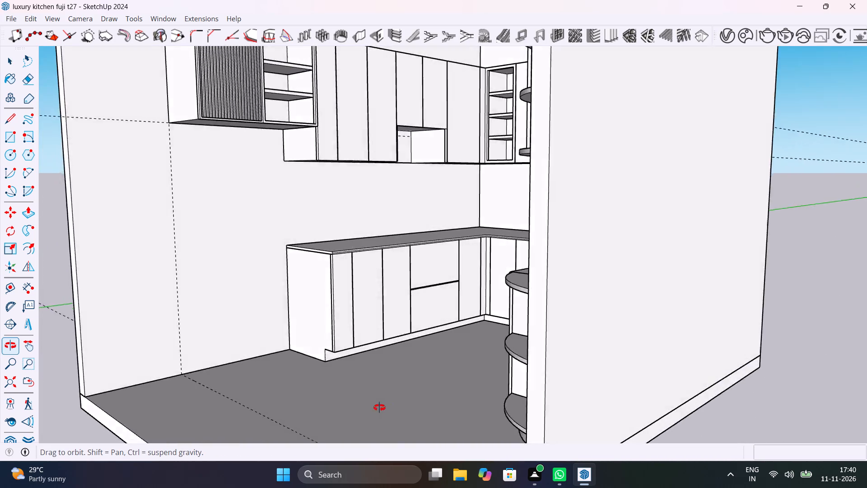
pyautogui.moveTo(379, 408); pyautogui.dragTo(517, 424, button='middle')
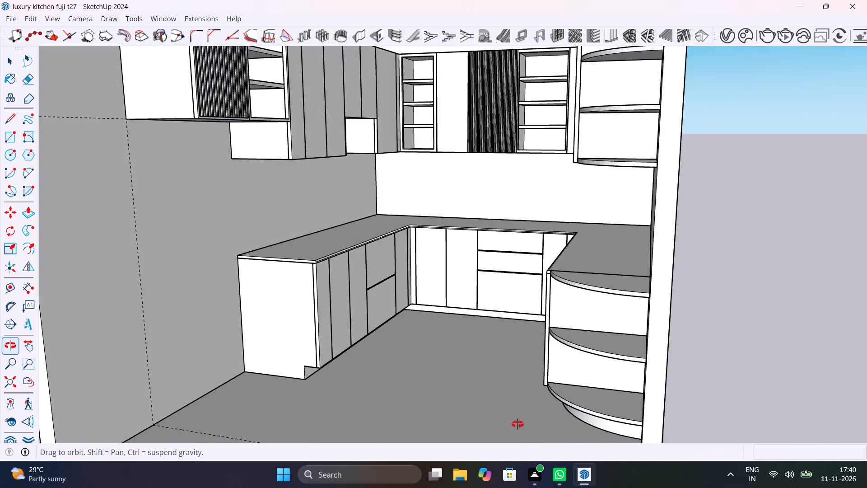
pyautogui.moveTo(517, 424); pyautogui.dragTo(605, 406, button='middle')
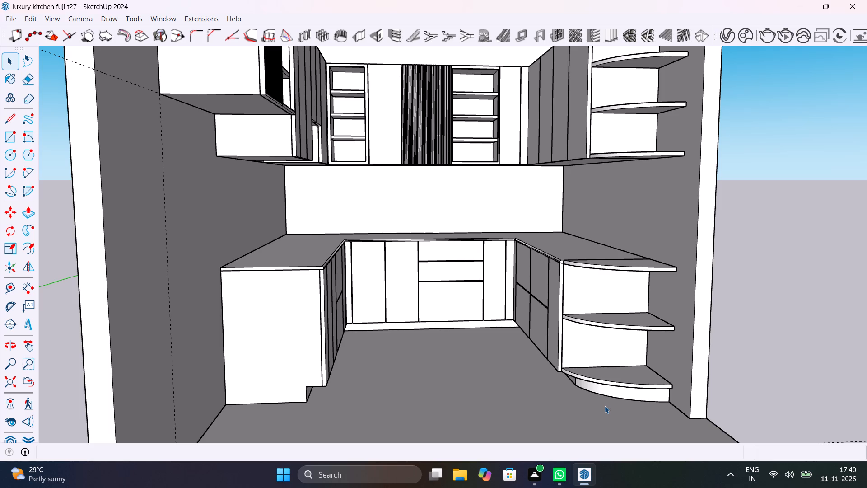
pyautogui.scroll(3, 604, 405)
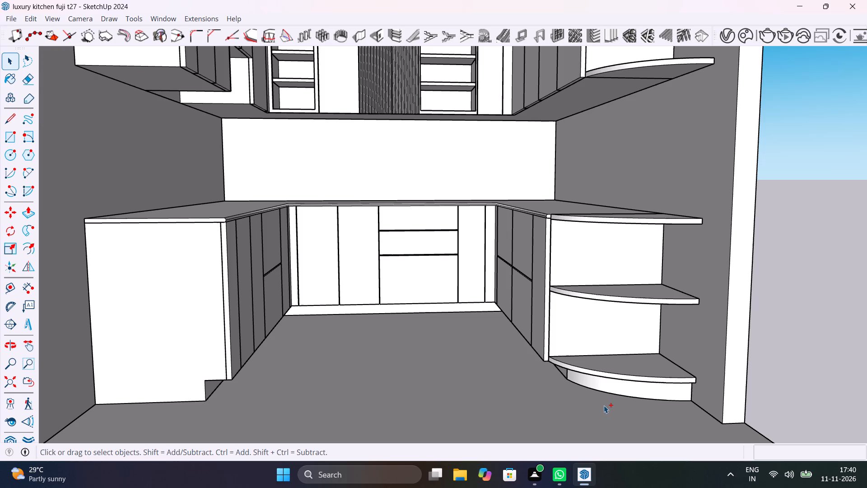
# Save the kitchen model.
pyautogui.hotkey('ctrl', 's')
# Examine the base cabinets, plinths and undersides of the wall cabinets from a low front view, along with the full kitchen layout.
pyautogui.moveTo(578, 399); pyautogui.dragTo(558, 360, button='middle')
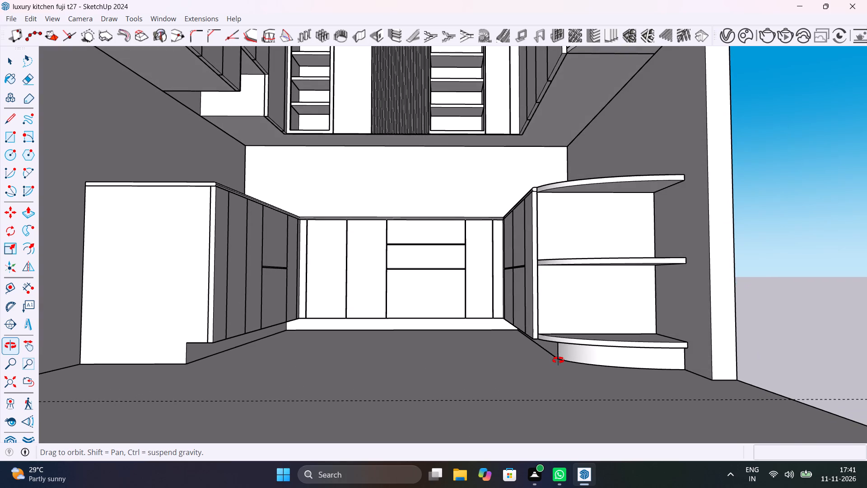
pyautogui.moveTo(558, 360); pyautogui.dragTo(555, 400, button='middle')
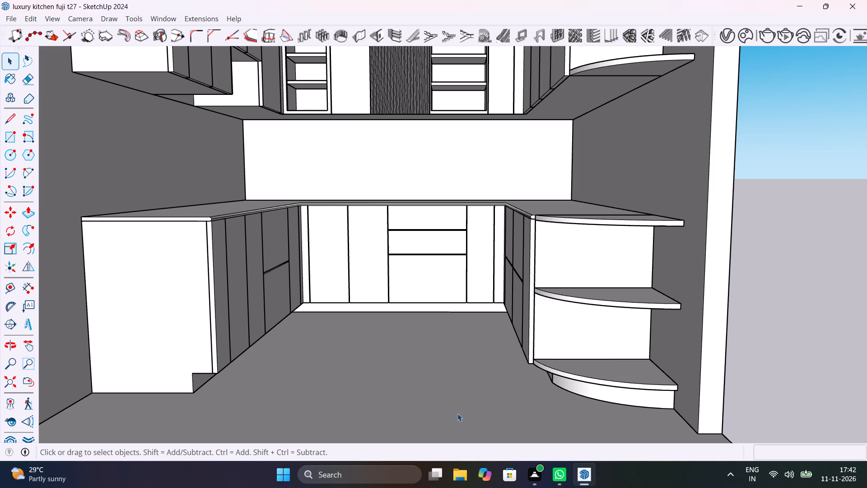
pyautogui.moveTo(444, 379); pyautogui.dragTo(432, 374, button='middle')
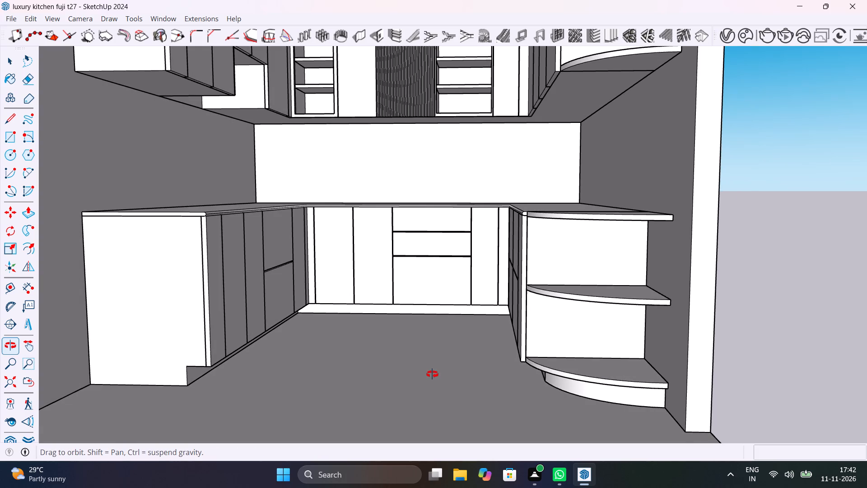
pyautogui.moveTo(432, 374); pyautogui.dragTo(455, 422, button='middle')
pyautogui.scroll(-2, 455, 422)
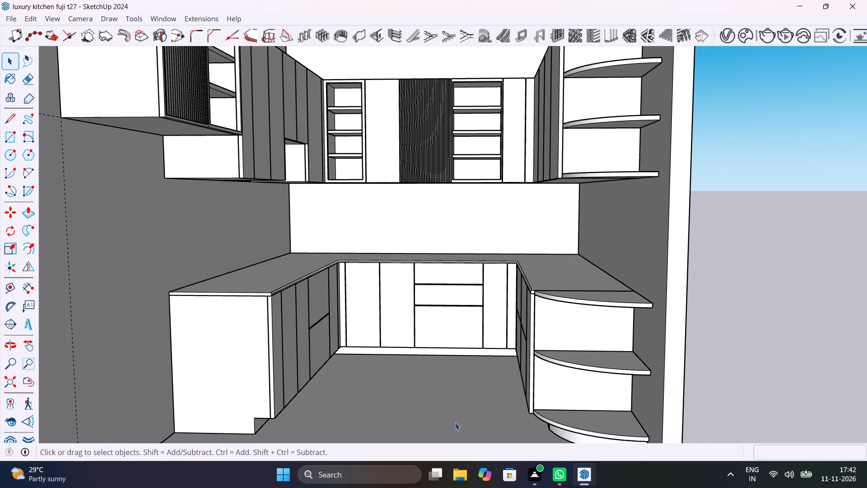
pyautogui.scroll(-2, 455, 422)
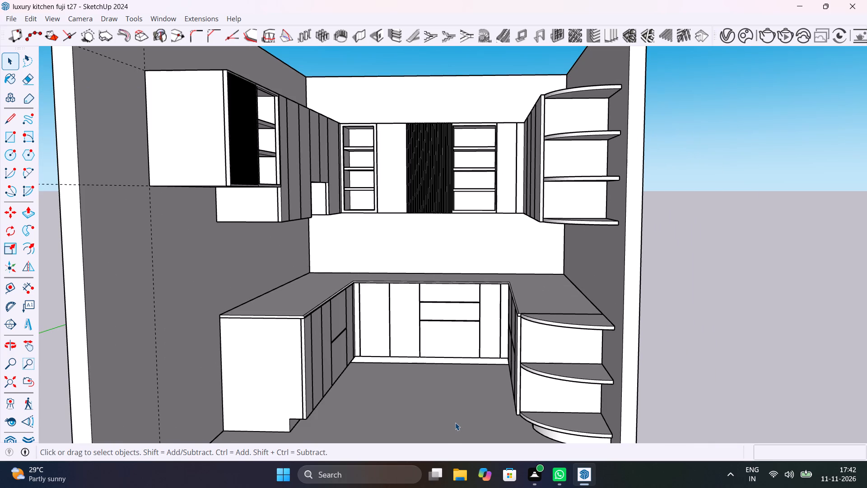
pyautogui.moveTo(458, 422); pyautogui.dragTo(429, 395, button='middle')
# Save the kitchen model again.
pyautogui.hotkey('ctrl', 's')
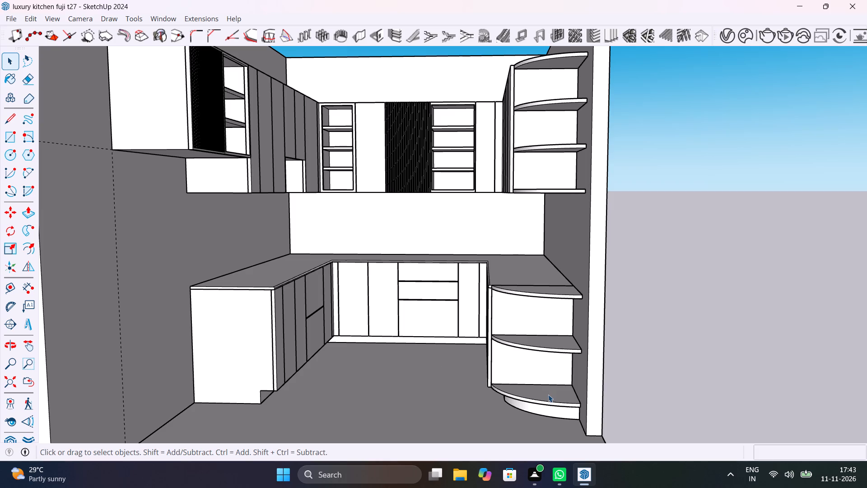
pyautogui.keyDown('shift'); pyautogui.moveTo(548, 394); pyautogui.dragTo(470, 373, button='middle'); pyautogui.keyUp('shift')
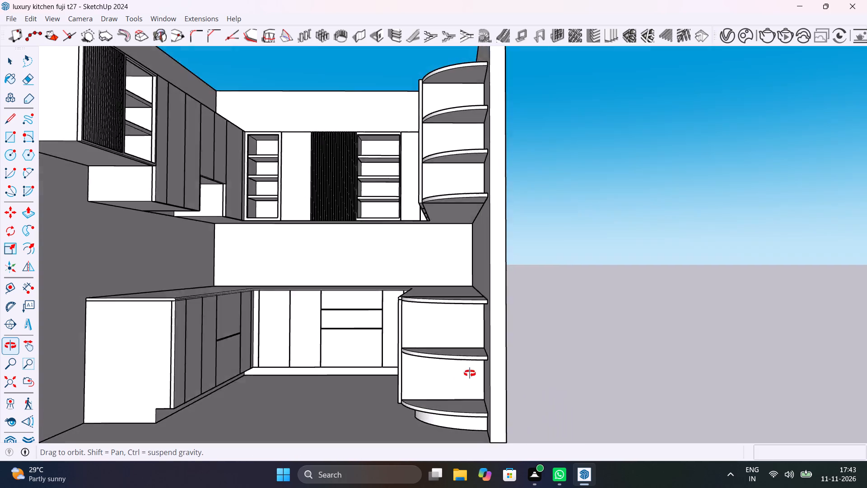
# Display the V-Ray Lights tool set and dock it directly beneath the existing row of tools above the model.
pyautogui.keyDown('shift'); pyautogui.moveTo(470, 373); pyautogui.dragTo(542, 348, button='middle'); pyautogui.keyUp('shift')
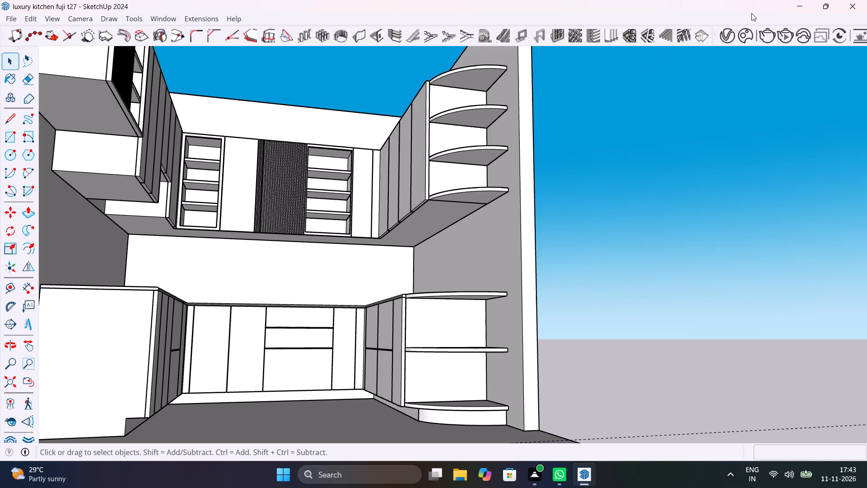
pyautogui.rightClick(673, 18)
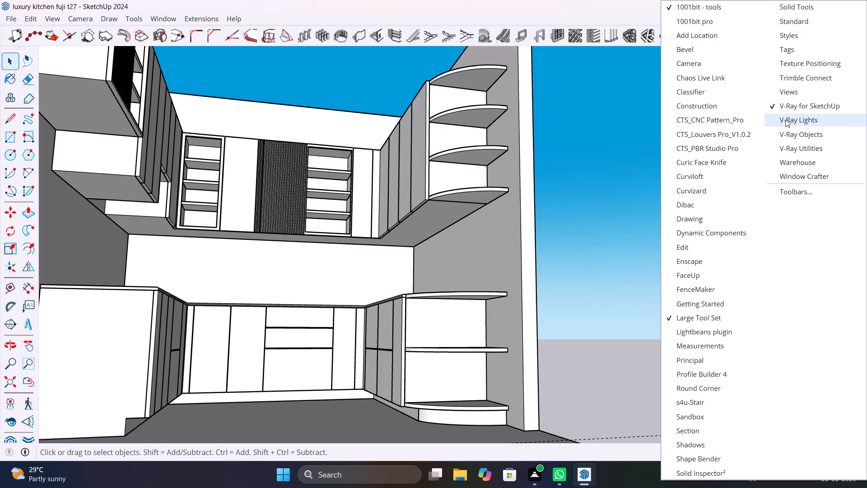
pyautogui.click(795, 121)
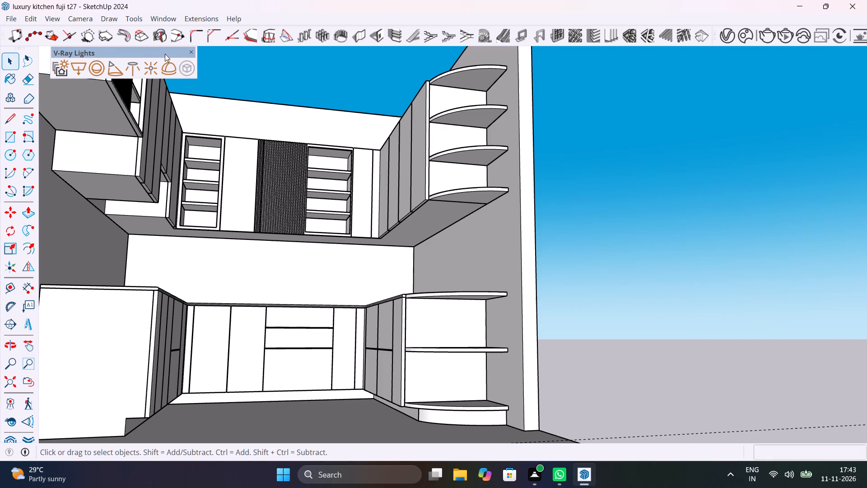
pyautogui.moveTo(165, 54); pyautogui.dragTo(658, 63)
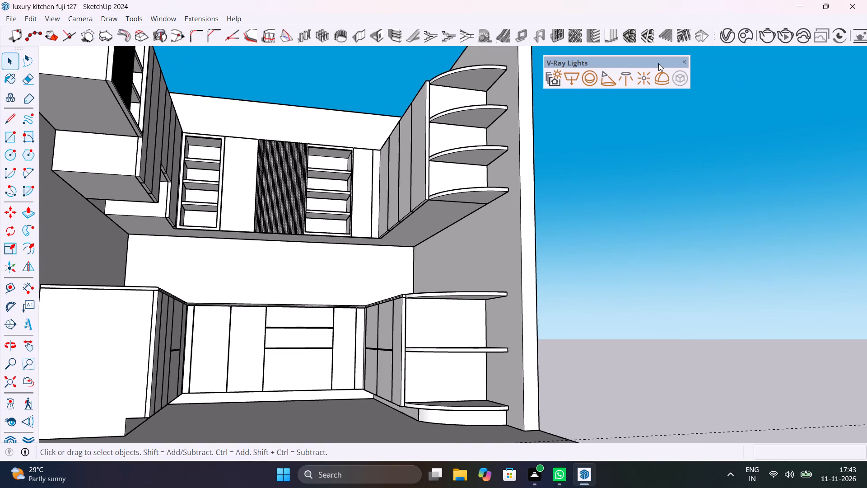
pyautogui.moveTo(658, 59); pyautogui.dragTo(670, 27)
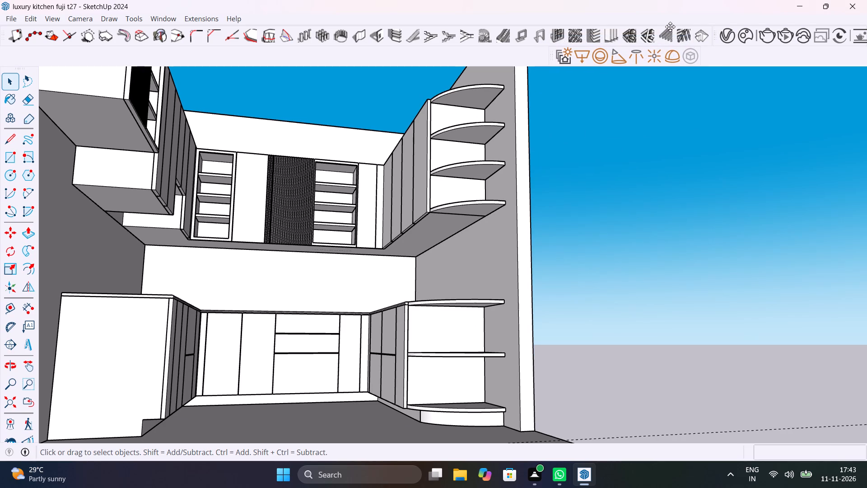
pyautogui.moveTo(670, 27); pyautogui.dragTo(690, 33)
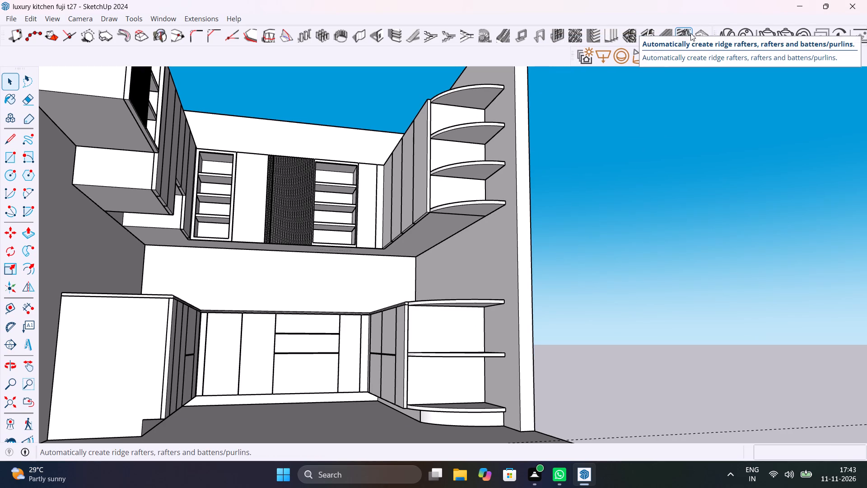
# Activate the V-Ray Rectangle Light tool for lighting the kitchen.
pyautogui.click(604, 56)
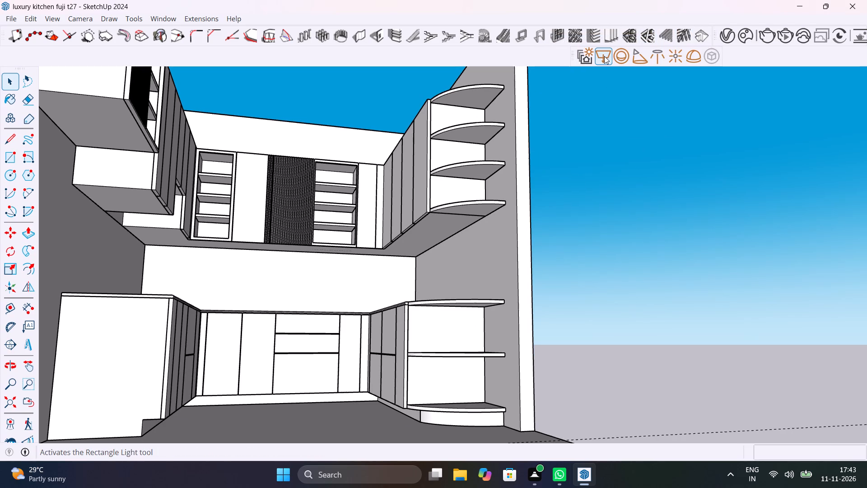
pyautogui.scroll(15, 430, 366)
# Save the kitchen model.
pyautogui.hotkey('ctrl', 's')
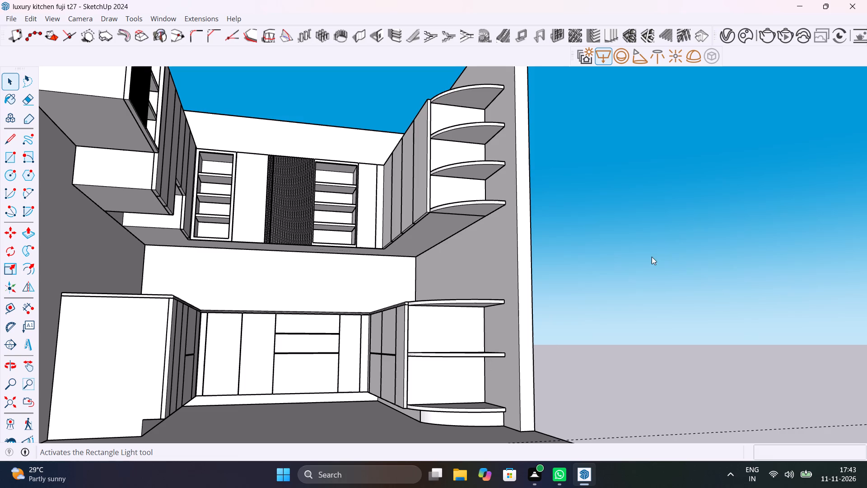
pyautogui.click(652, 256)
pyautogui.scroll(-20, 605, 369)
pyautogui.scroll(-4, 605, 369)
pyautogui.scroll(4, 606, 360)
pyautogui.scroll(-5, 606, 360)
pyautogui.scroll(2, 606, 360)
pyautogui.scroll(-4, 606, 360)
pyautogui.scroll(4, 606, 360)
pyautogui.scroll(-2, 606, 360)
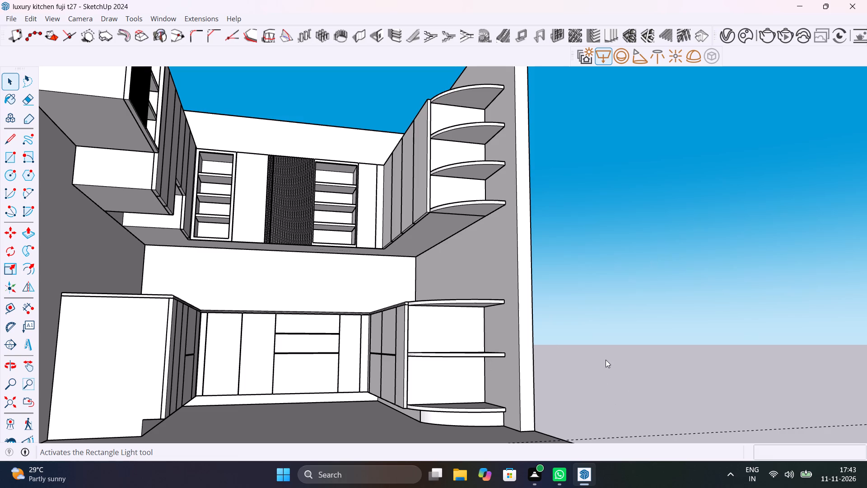
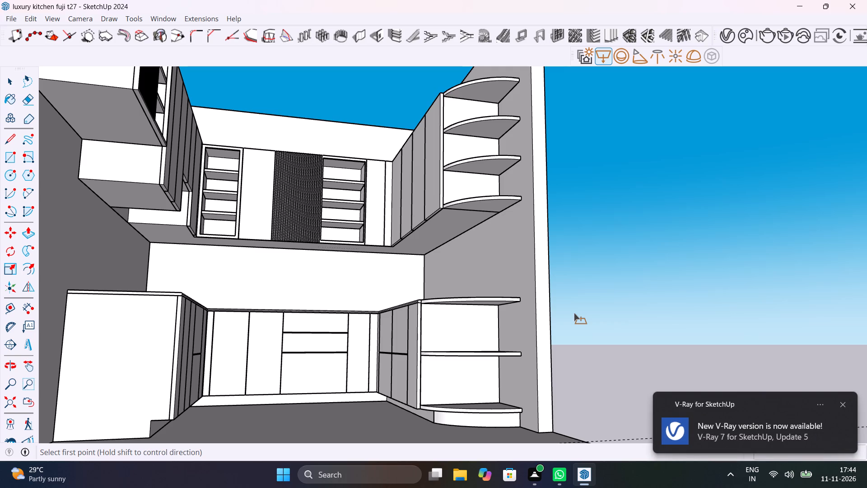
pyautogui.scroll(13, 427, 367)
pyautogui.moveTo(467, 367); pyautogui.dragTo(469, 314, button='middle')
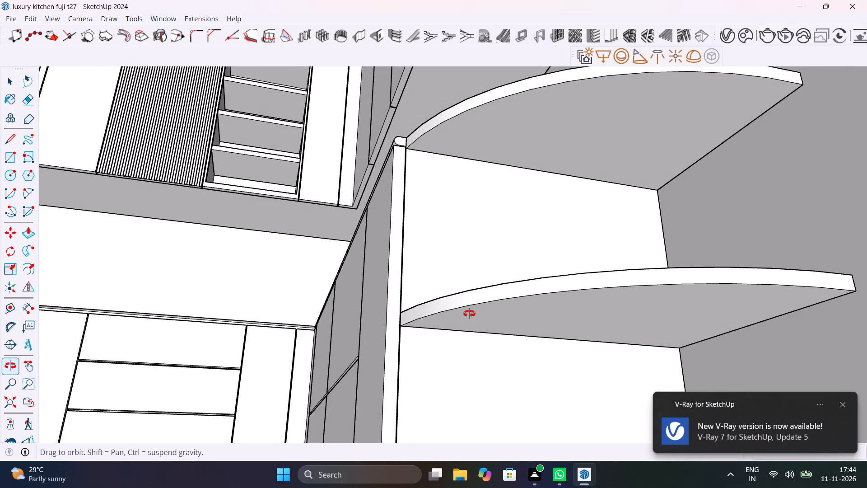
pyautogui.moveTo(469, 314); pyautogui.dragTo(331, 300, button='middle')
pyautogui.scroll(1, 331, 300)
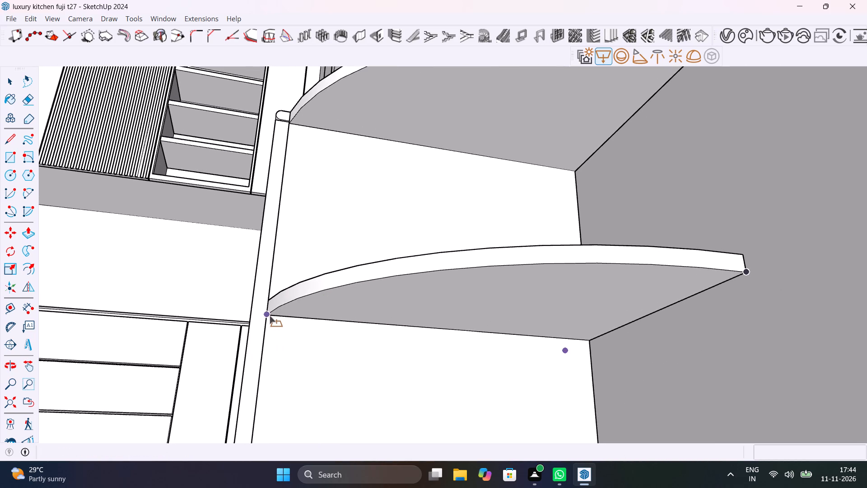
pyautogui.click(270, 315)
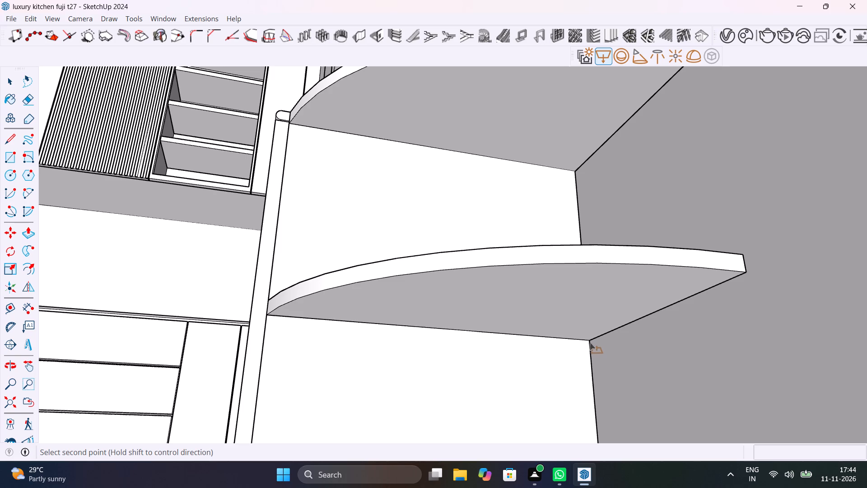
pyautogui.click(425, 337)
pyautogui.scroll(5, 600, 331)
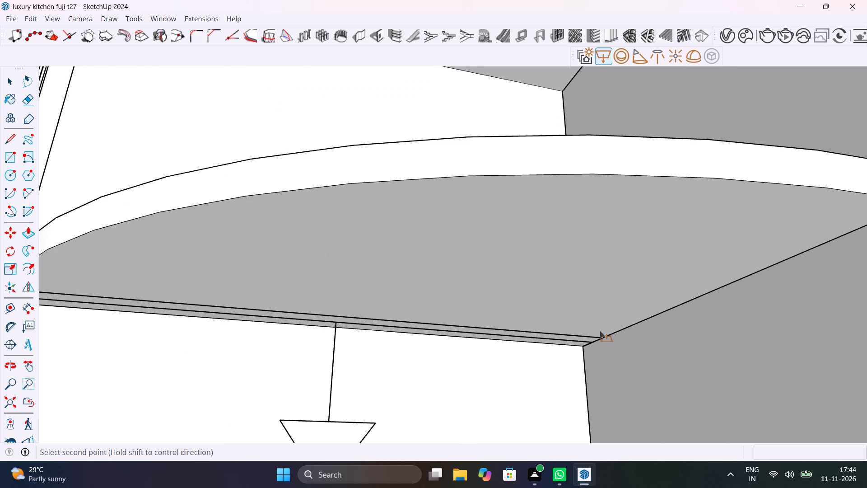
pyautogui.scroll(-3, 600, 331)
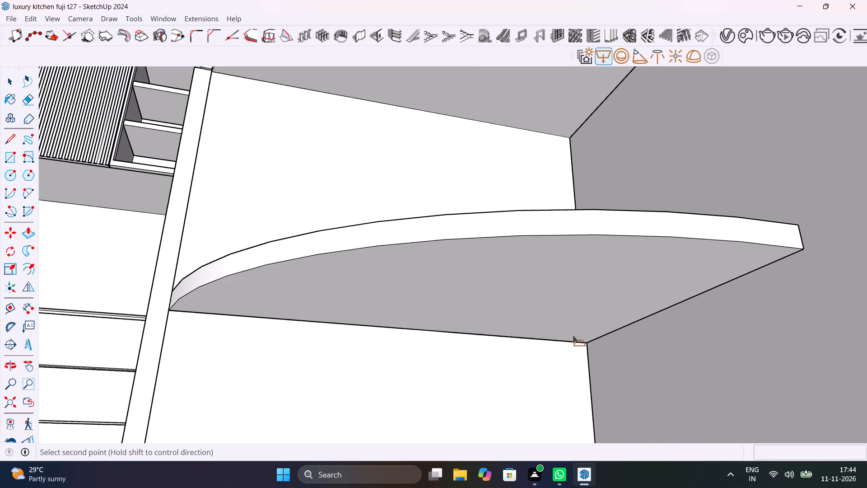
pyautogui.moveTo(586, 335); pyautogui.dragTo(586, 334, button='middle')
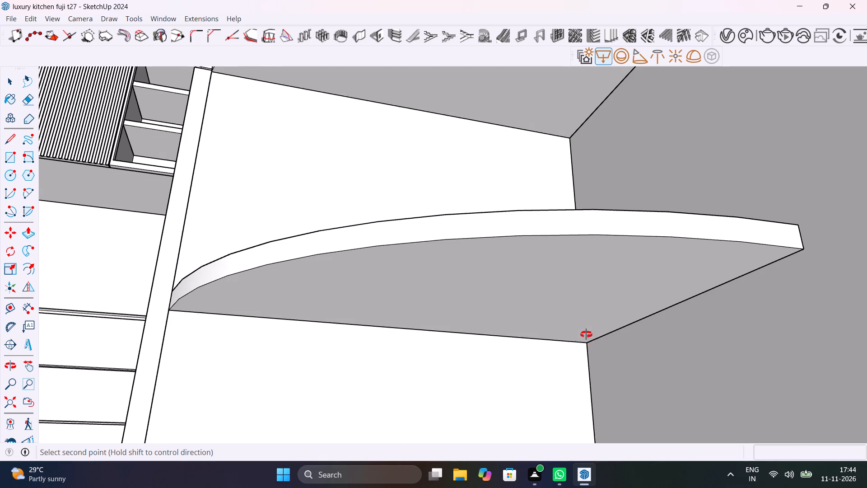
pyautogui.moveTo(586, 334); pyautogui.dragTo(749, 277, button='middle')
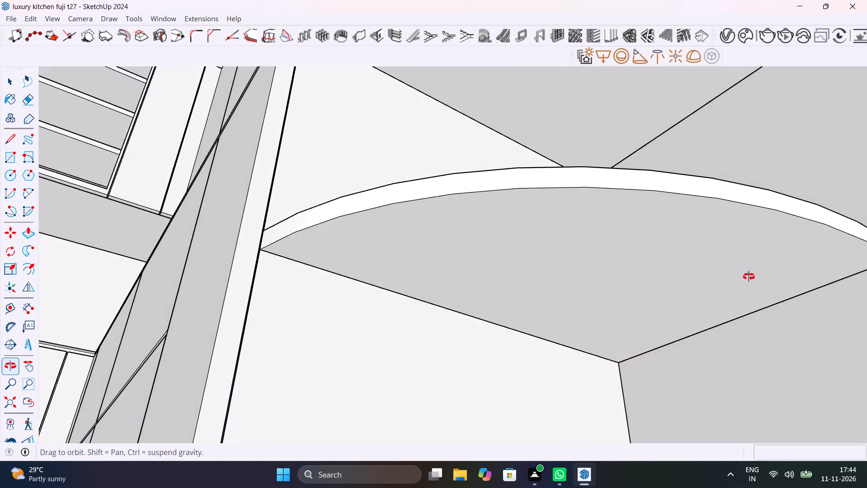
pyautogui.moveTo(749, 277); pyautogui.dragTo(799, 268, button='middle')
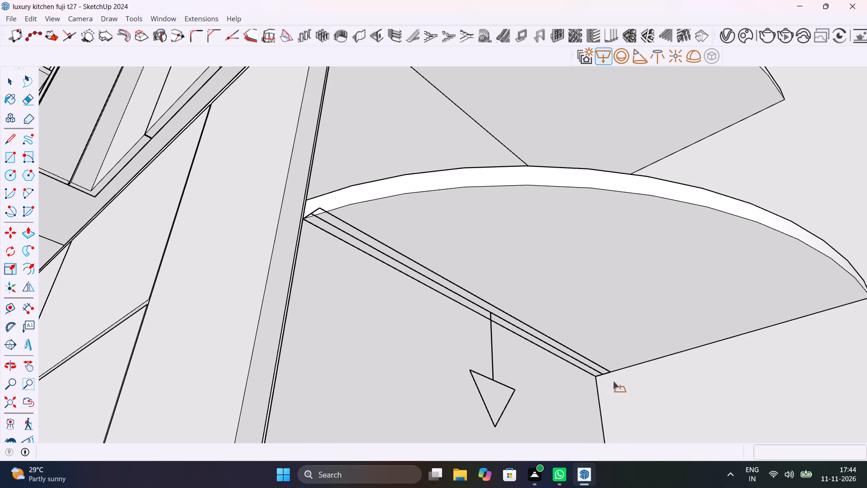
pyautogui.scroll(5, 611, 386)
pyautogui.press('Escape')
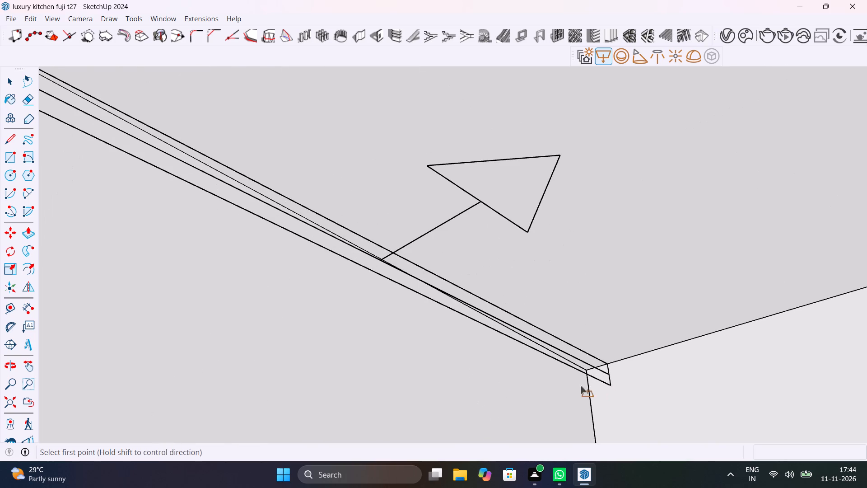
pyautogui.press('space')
# Copy the straight underside edge of the lower unit's middle curved shelf, beside the cabinet end panel, about 1/2" inward.
pyautogui.scroll(-12, 507, 377)
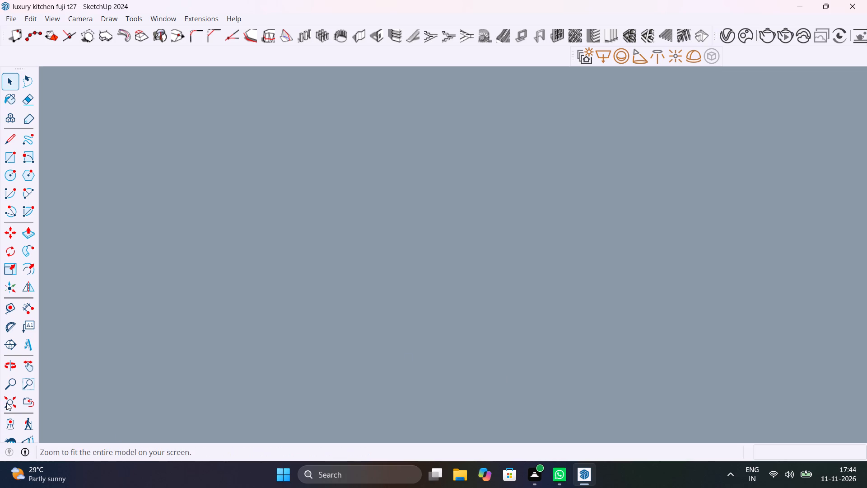
pyautogui.click(5, 402)
pyautogui.moveTo(550, 314); pyautogui.dragTo(523, 404, button='middle')
pyautogui.scroll(-1, 523, 404)
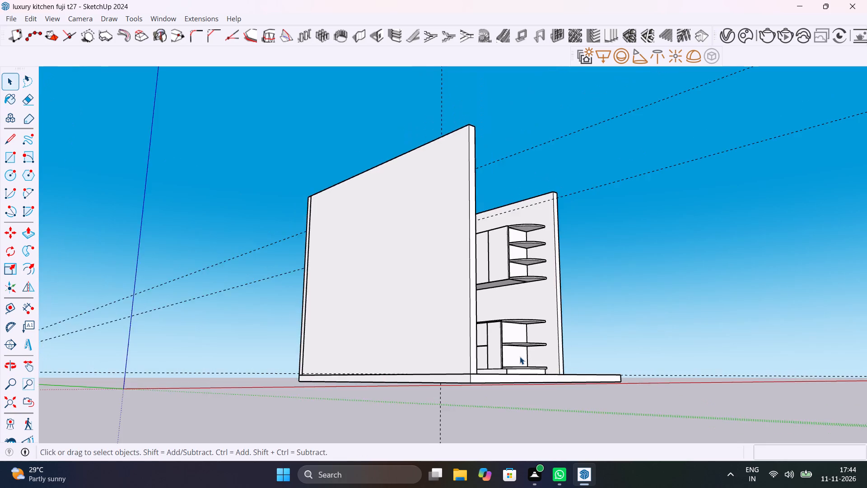
pyautogui.scroll(17, 517, 352)
pyautogui.scroll(4, 445, 315)
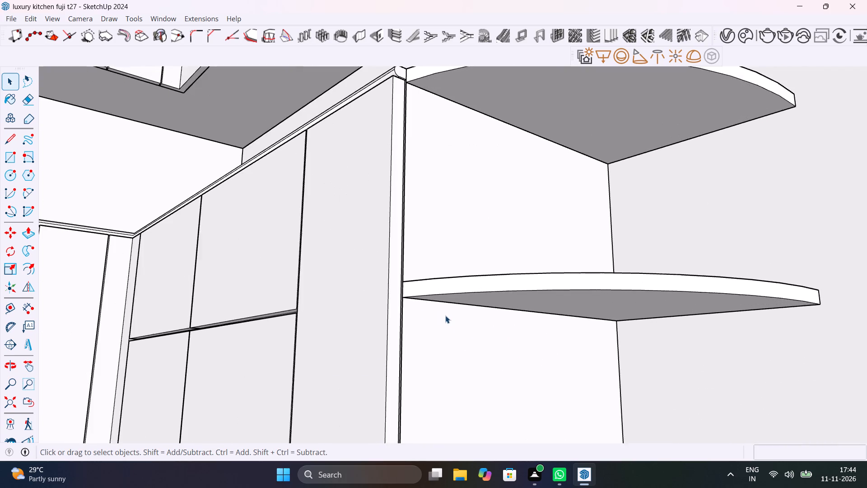
pyautogui.scroll(9, 445, 316)
pyautogui.moveTo(445, 316); pyautogui.dragTo(461, 297, button='middle')
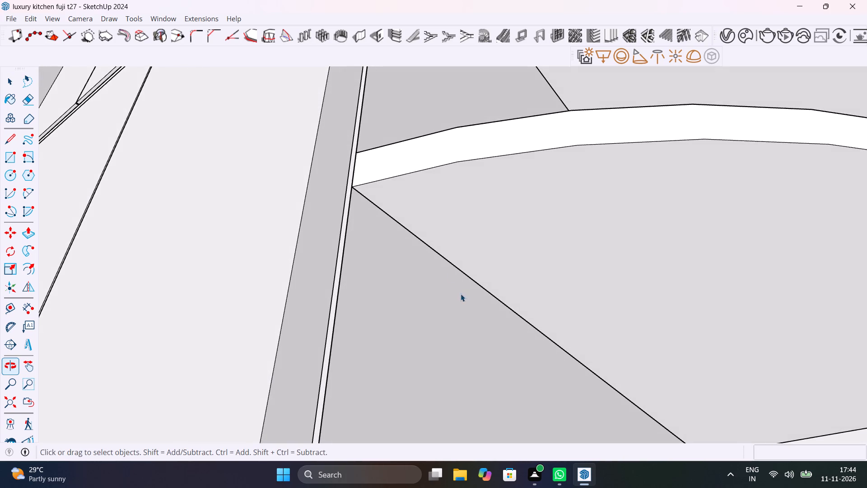
pyautogui.click(448, 262)
pyautogui.doubleClick(448, 262)
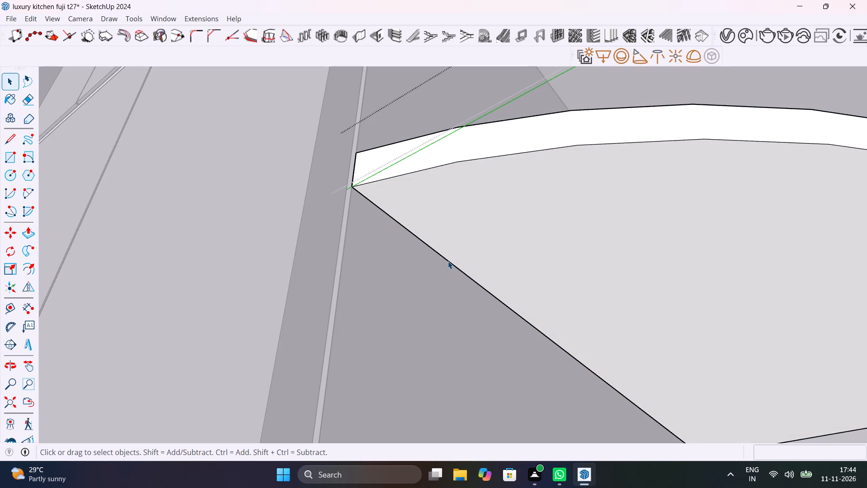
pyautogui.click(448, 261)
pyautogui.click(448, 261)
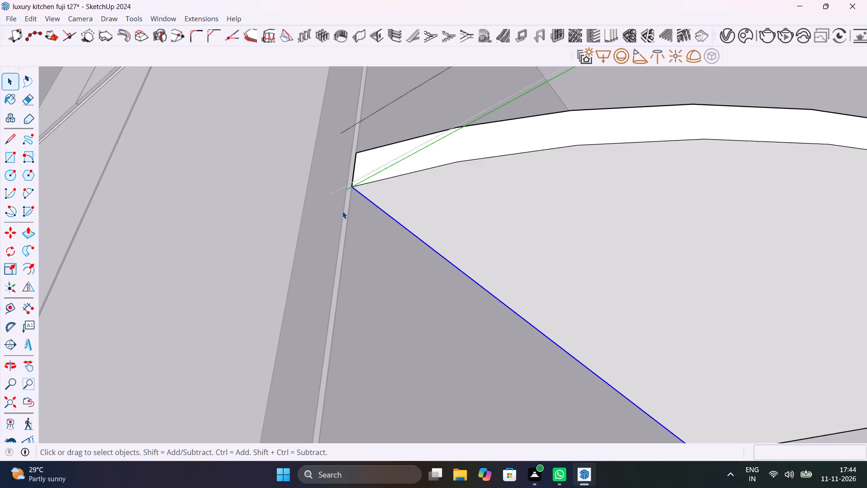
pyautogui.press('m')
pyautogui.click(355, 190)
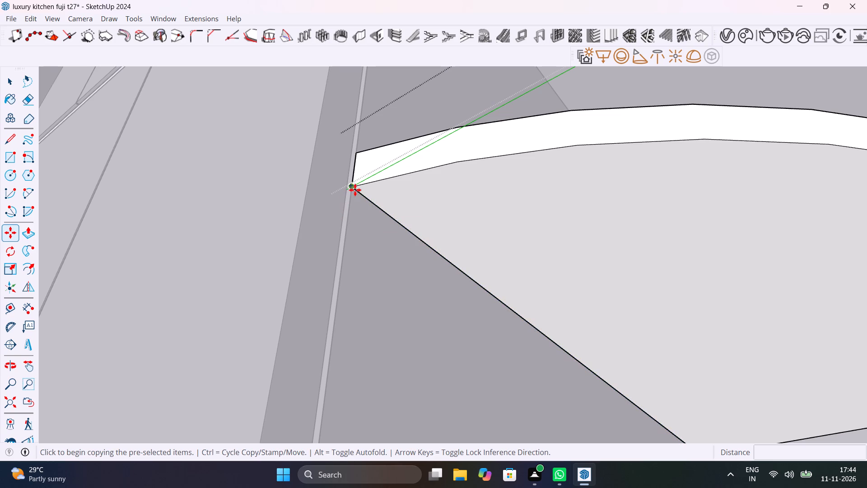
pyautogui.scroll(14, 373, 183)
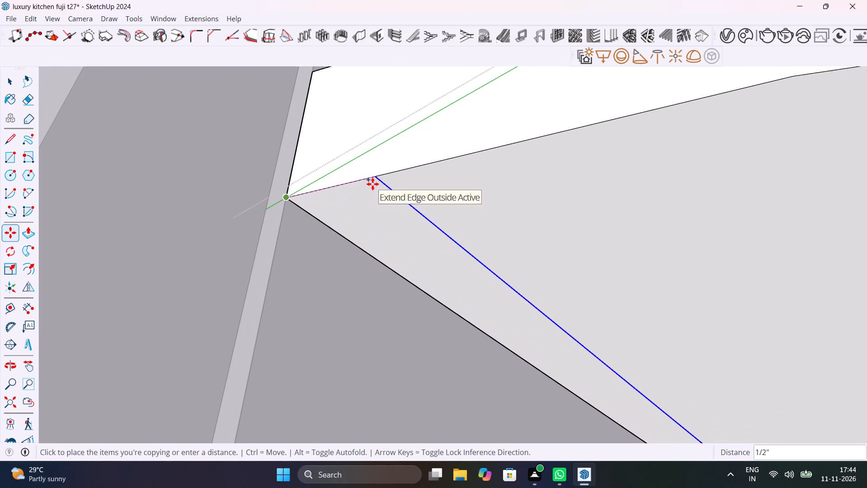
pyautogui.click(376, 182)
pyautogui.scroll(-16, 375, 183)
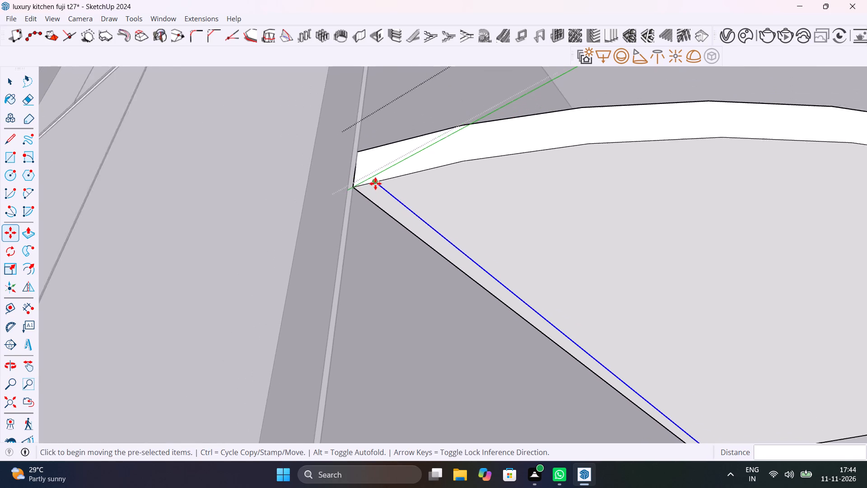
pyautogui.scroll(-1, 375, 183)
pyautogui.press('space')
# Place a V-Ray rectangle light on the shelf's underside, filling the narrow strip between the copied edge and the cabinet end panel.
pyautogui.keyDown('shift'); pyautogui.moveTo(468, 263); pyautogui.dragTo(368, 231, button='middle'); pyautogui.keyUp('shift')
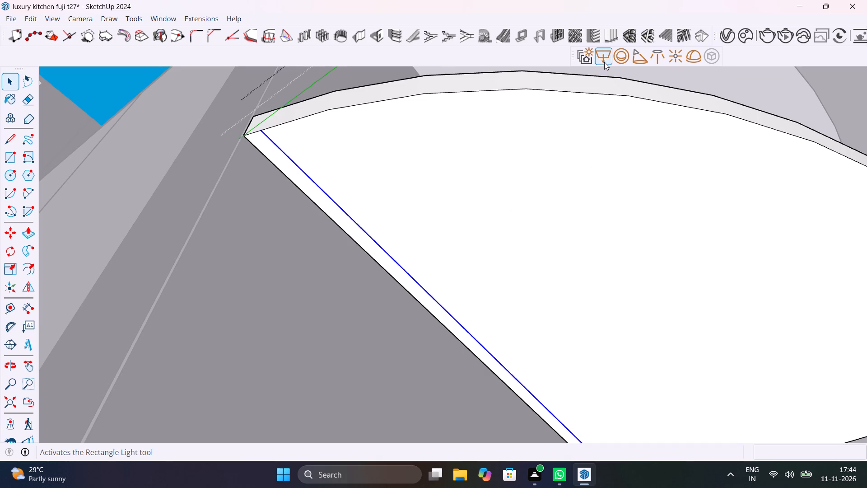
pyautogui.click(604, 56)
pyautogui.scroll(3, 261, 129)
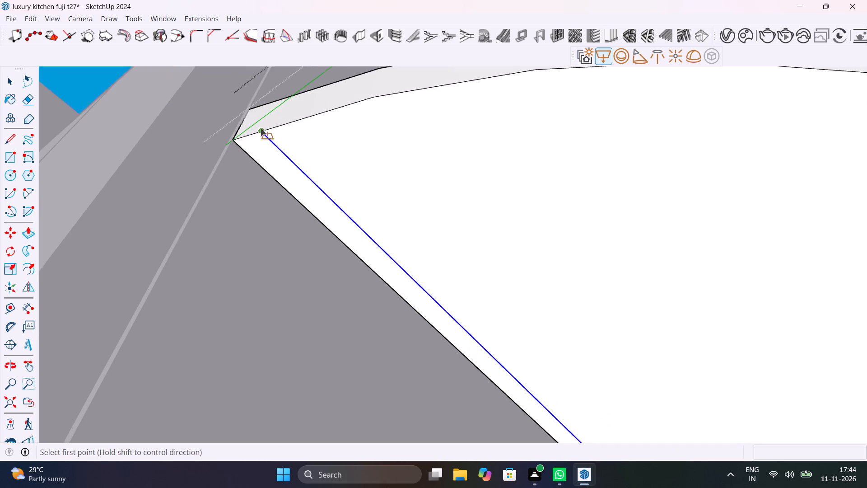
pyautogui.scroll(16, 261, 128)
pyautogui.click(264, 141)
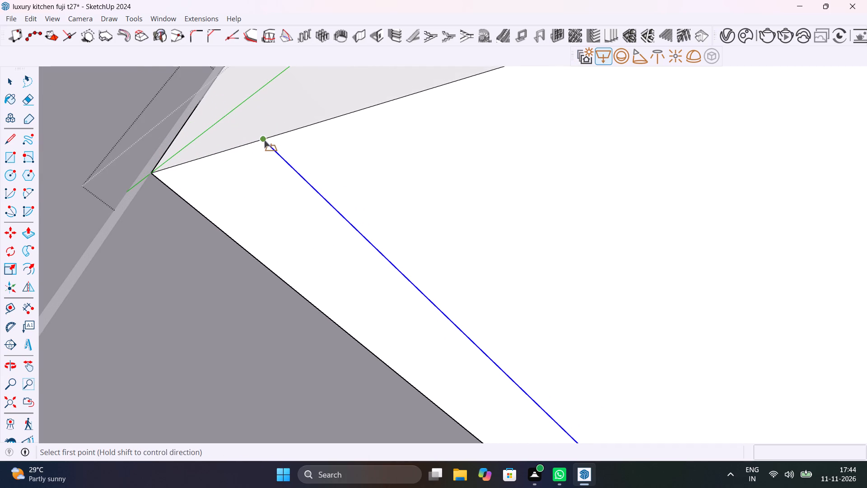
pyautogui.scroll(-3, 227, 227)
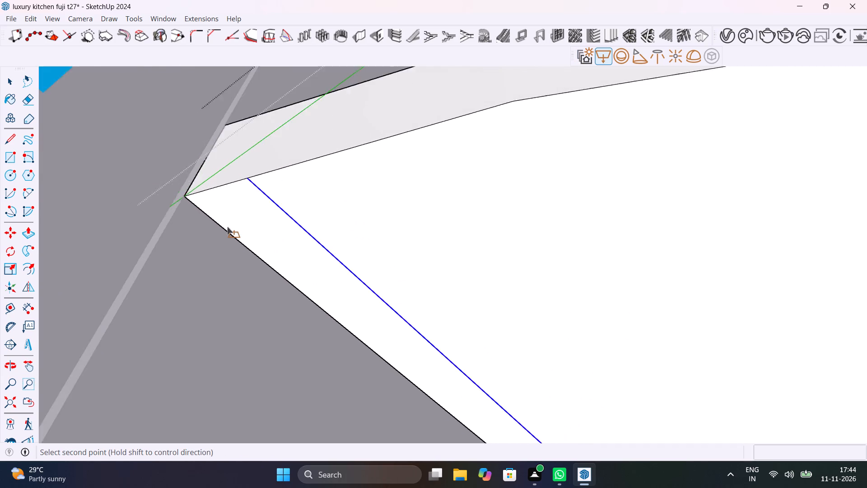
pyautogui.scroll(-16, 227, 227)
pyautogui.moveTo(273, 237); pyautogui.dragTo(113, 88, button='middle')
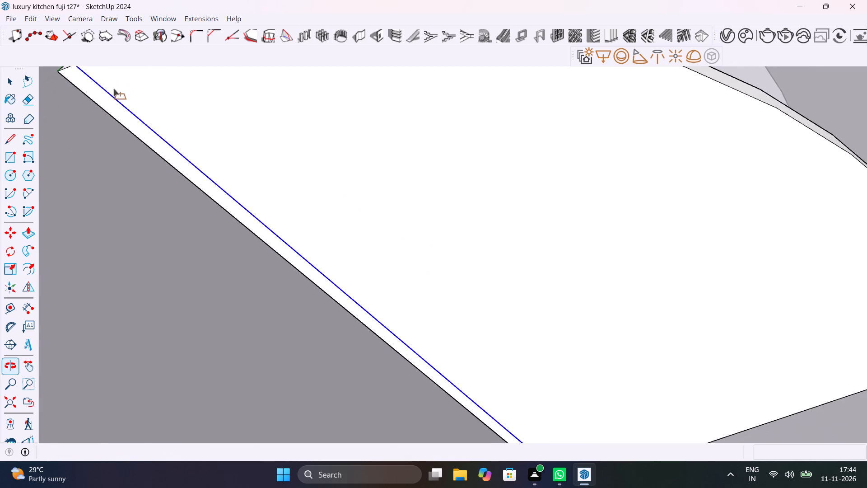
pyautogui.scroll(-6, 120, 91)
pyautogui.click(5, 403)
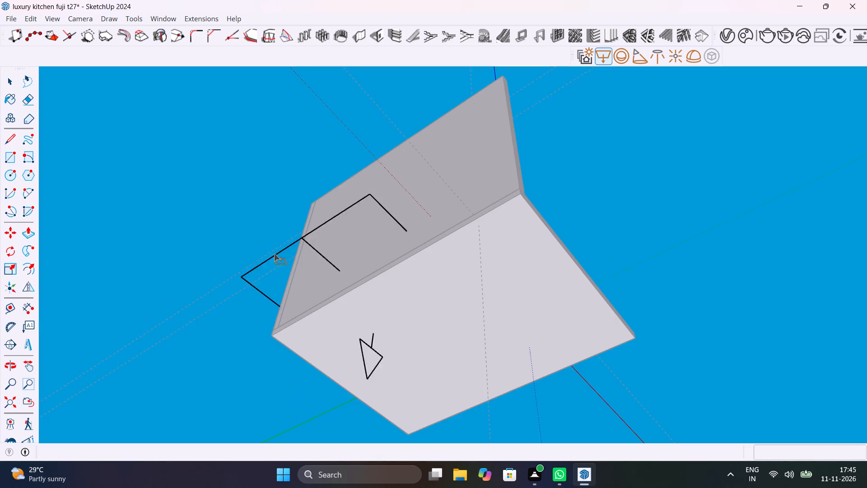
pyautogui.moveTo(365, 217); pyautogui.dragTo(164, 366, button='middle')
pyautogui.scroll(3, 539, 326)
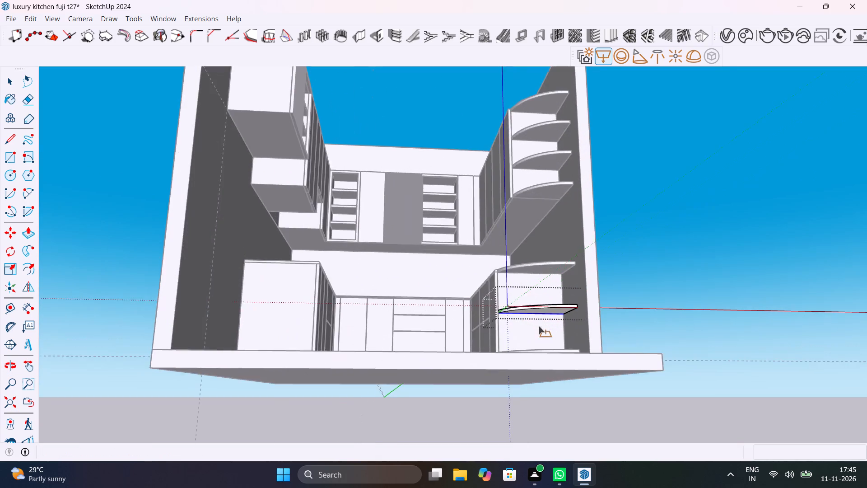
pyautogui.scroll(16, 539, 326)
pyautogui.moveTo(544, 310); pyautogui.dragTo(531, 227, button='middle')
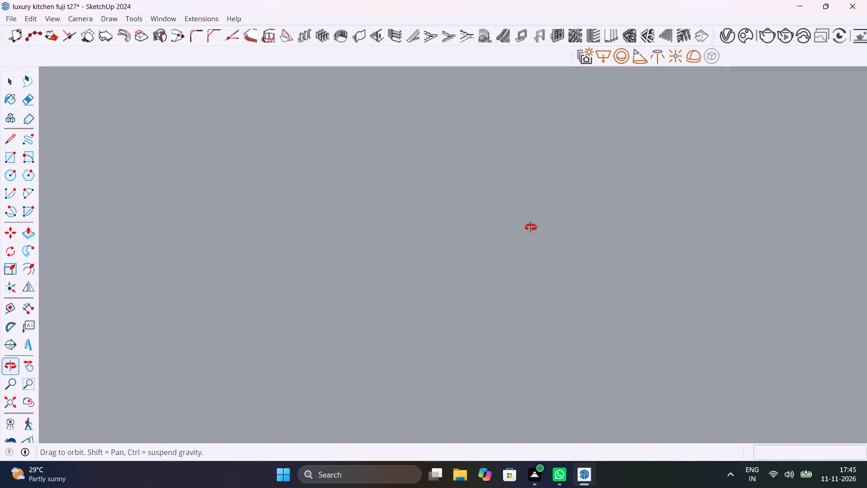
pyautogui.moveTo(531, 227); pyautogui.dragTo(523, 302, button='middle')
pyautogui.scroll(11, 605, 310)
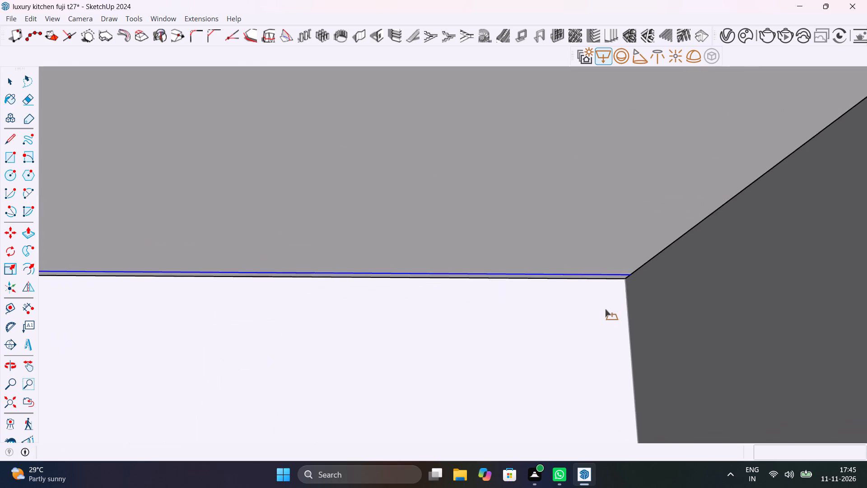
pyautogui.scroll(1, 613, 301)
pyautogui.moveTo(613, 300); pyautogui.dragTo(631, 245, button='middle')
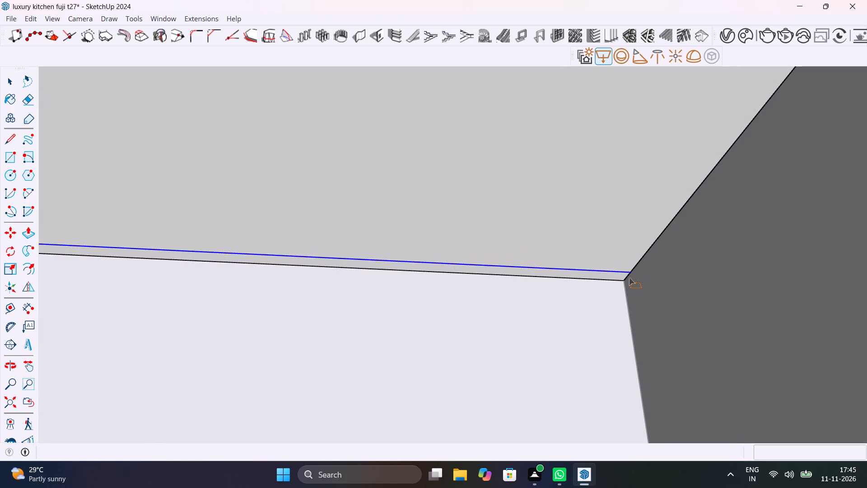
pyautogui.click(623, 283)
pyautogui.scroll(-20, 623, 285)
pyautogui.scroll(-2, 623, 285)
pyautogui.scroll(-13, 549, 291)
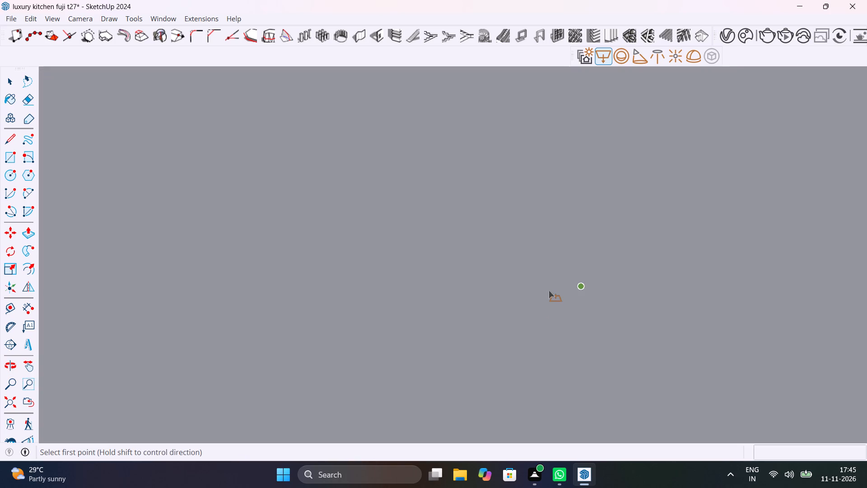
pyautogui.click(9, 402)
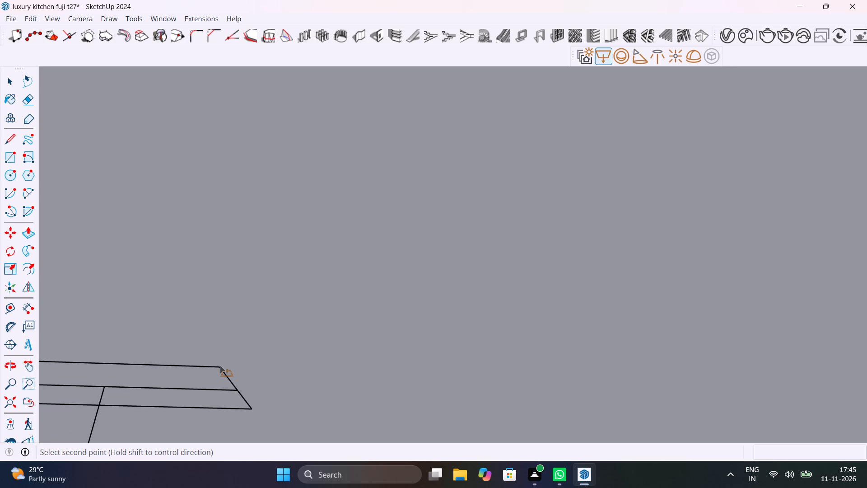
pyautogui.press('Escape')
pyautogui.scroll(-20, 226, 335)
pyautogui.scroll(-10, 226, 335)
pyautogui.press('space')
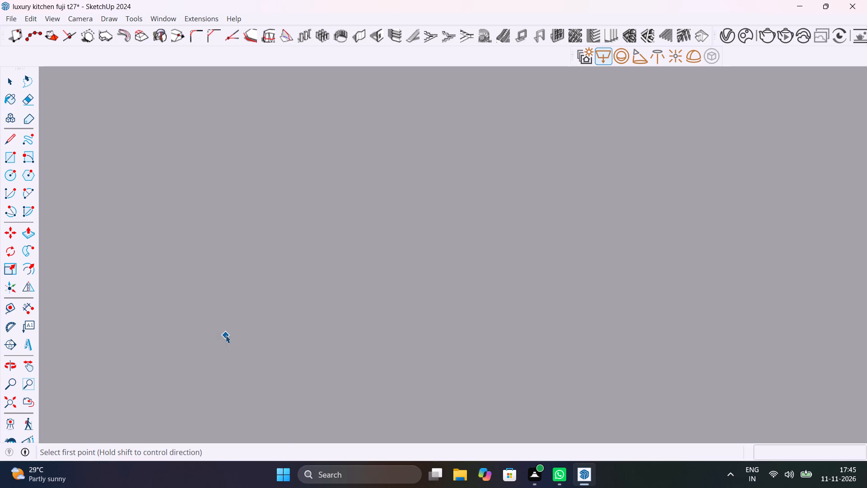
# Examine the rectangle light's position and direction beneath the curved shelf.
pyautogui.scroll(-20, 478, 273)
pyautogui.scroll(-18, 478, 273)
pyautogui.moveTo(394, 272); pyautogui.dragTo(395, 272, button='middle')
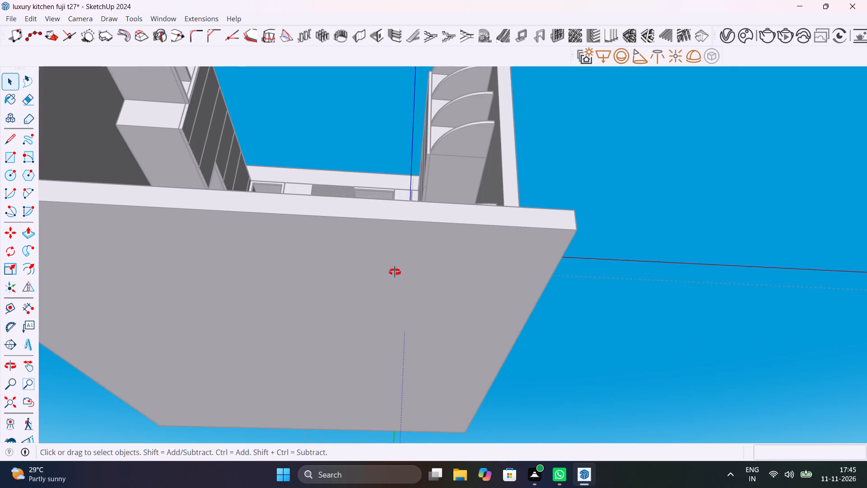
pyautogui.moveTo(395, 272); pyautogui.dragTo(430, 397, button='middle')
pyautogui.scroll(-1, 430, 397)
pyautogui.scroll(9, 450, 332)
pyautogui.moveTo(437, 256); pyautogui.dragTo(460, 210, button='middle')
pyautogui.scroll(6, 448, 273)
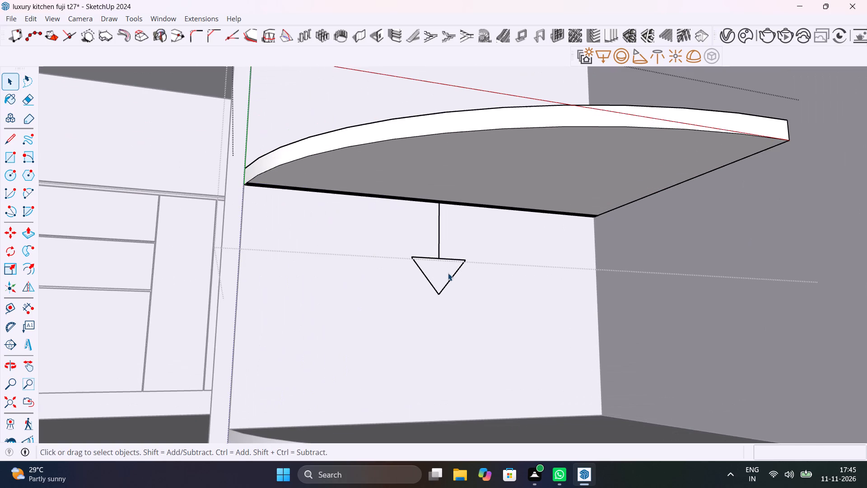
pyautogui.moveTo(448, 273); pyautogui.dragTo(534, 225, button='middle')
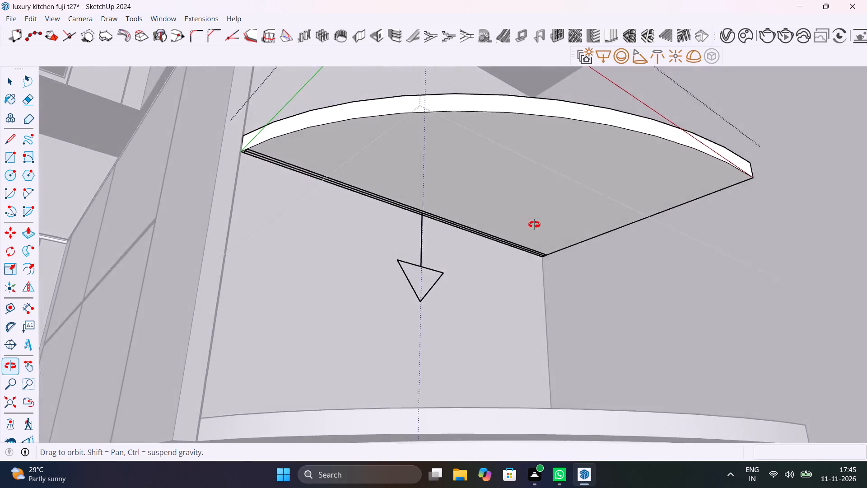
# Scale the rectangle light beneath the middle curved shelf vertically to about 0.11, flattening its direction arrow, and leave the shelf group.
pyautogui.moveTo(534, 225); pyautogui.dragTo(555, 242, button='middle')
pyautogui.scroll(6, 424, 292)
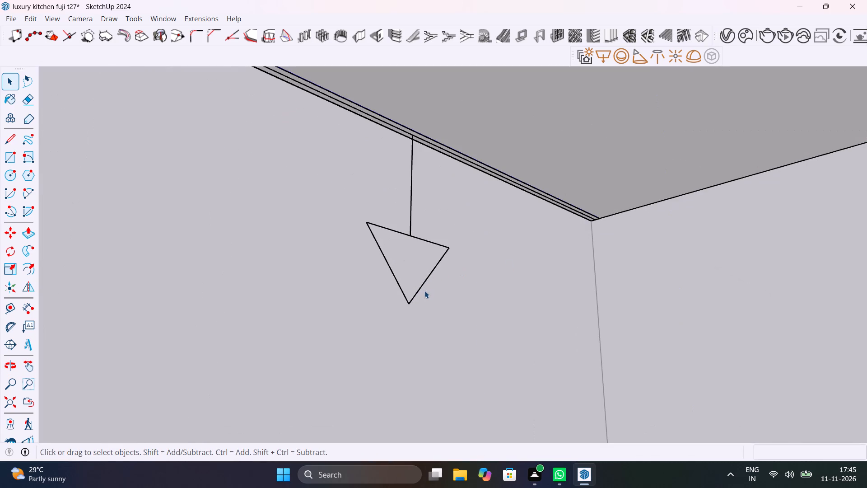
pyautogui.click(428, 281)
pyautogui.scroll(-6, 428, 281)
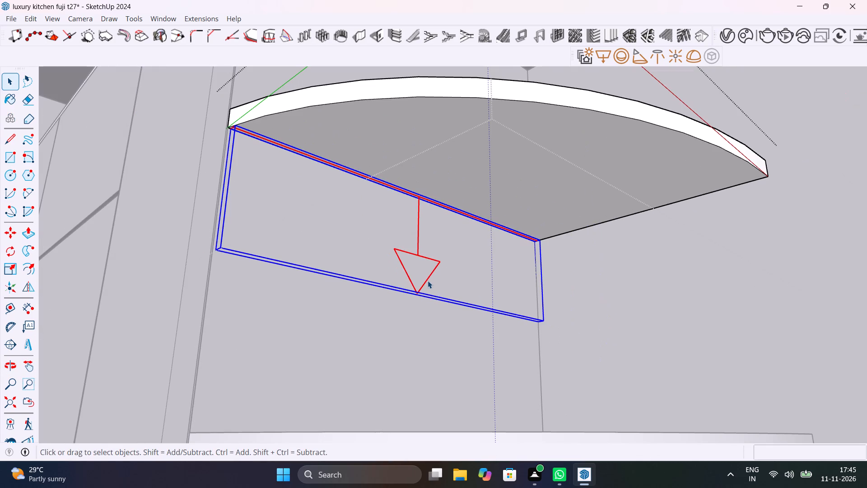
pyautogui.press('s')
pyautogui.moveTo(418, 296); pyautogui.dragTo(425, 250, button='middle')
pyautogui.moveTo(426, 251); pyautogui.dragTo(449, 267, button='middle')
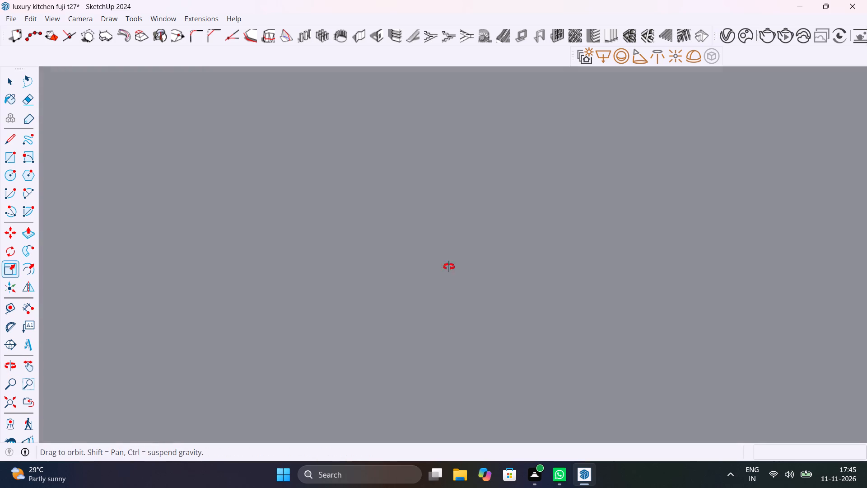
pyautogui.moveTo(449, 267); pyautogui.dragTo(465, 418, button='middle')
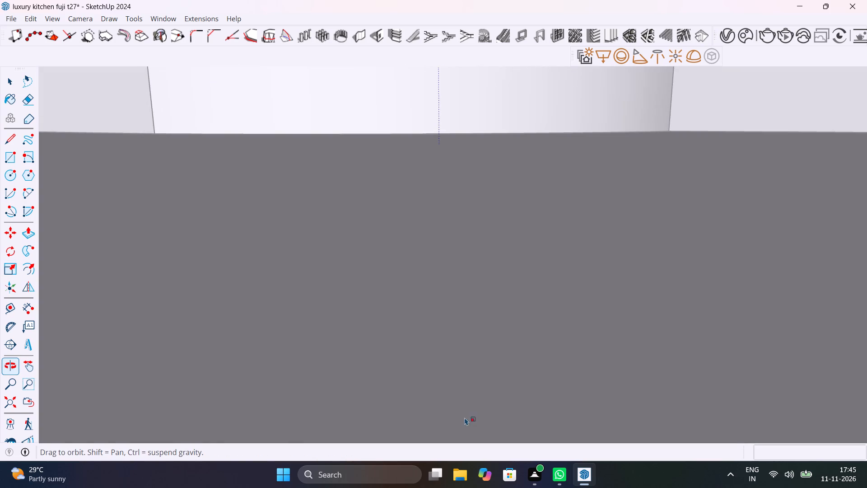
pyautogui.moveTo(465, 418); pyautogui.dragTo(467, 420, button='middle')
pyautogui.keyDown('shift'); pyautogui.moveTo(448, 207); pyautogui.dragTo(478, 475, button='middle'); pyautogui.keyUp('shift')
pyautogui.scroll(-14, 426, 204)
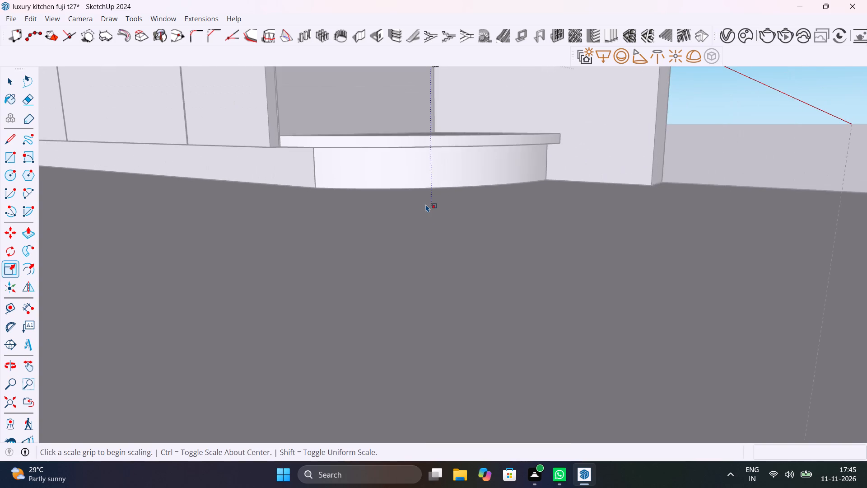
pyautogui.keyDown('shift'); pyautogui.moveTo(412, 155); pyautogui.dragTo(406, 342, button='middle'); pyautogui.keyUp('shift')
pyautogui.scroll(8, 356, 298)
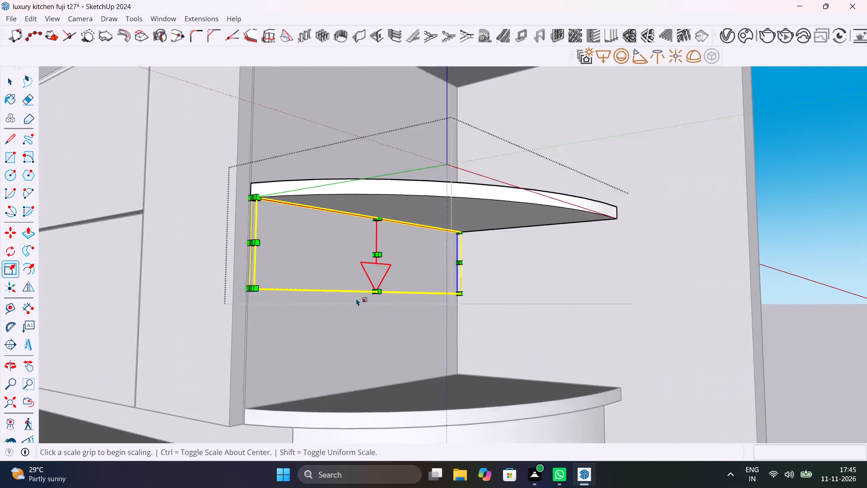
pyautogui.scroll(14, 356, 298)
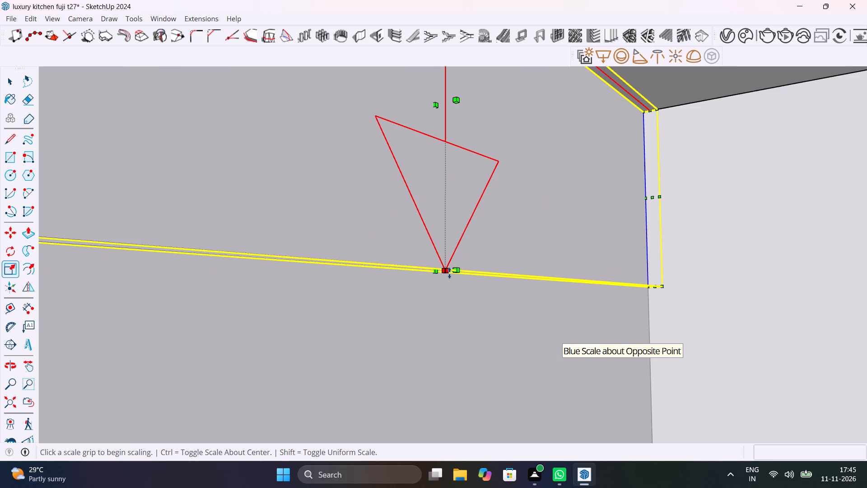
pyautogui.click(448, 272)
pyautogui.scroll(-6, 458, 164)
pyautogui.keyDown('shift'); pyautogui.moveTo(458, 164); pyautogui.dragTo(474, 282, button='middle'); pyautogui.keyUp('shift')
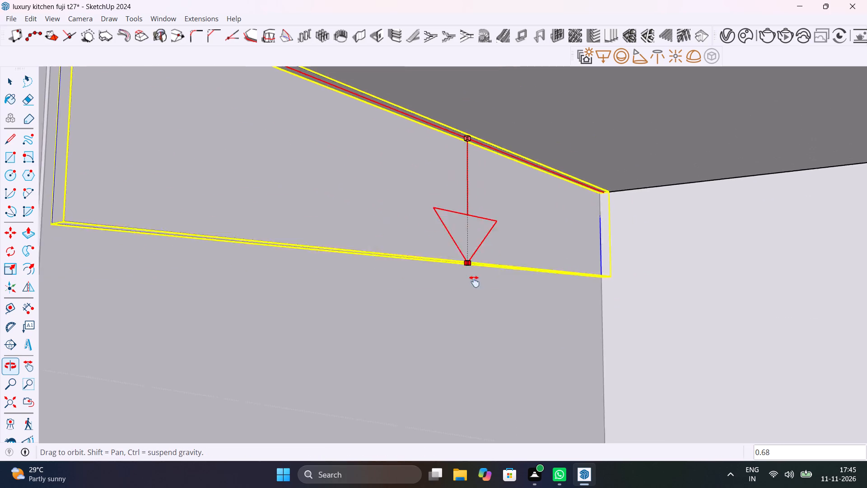
pyautogui.keyDown('shift'); pyautogui.moveTo(474, 282); pyautogui.dragTo(478, 317, button='middle'); pyautogui.keyUp('shift')
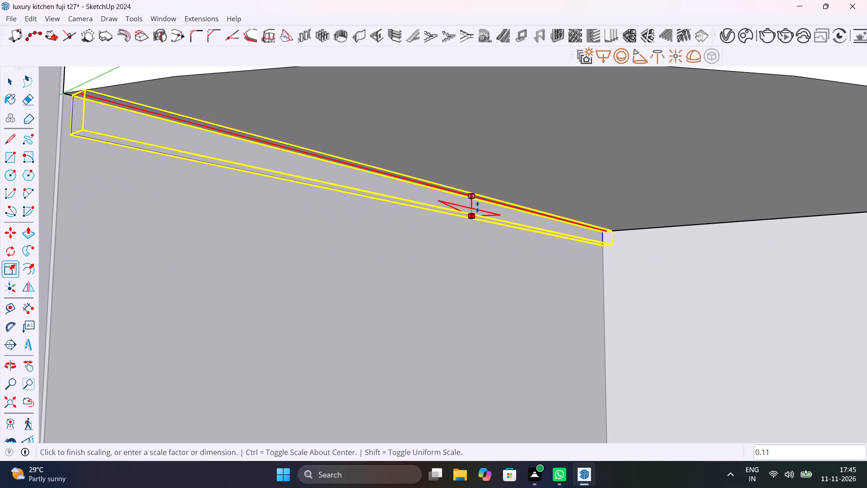
pyautogui.click(477, 207)
pyautogui.press('space')
pyautogui.scroll(-14, 329, 244)
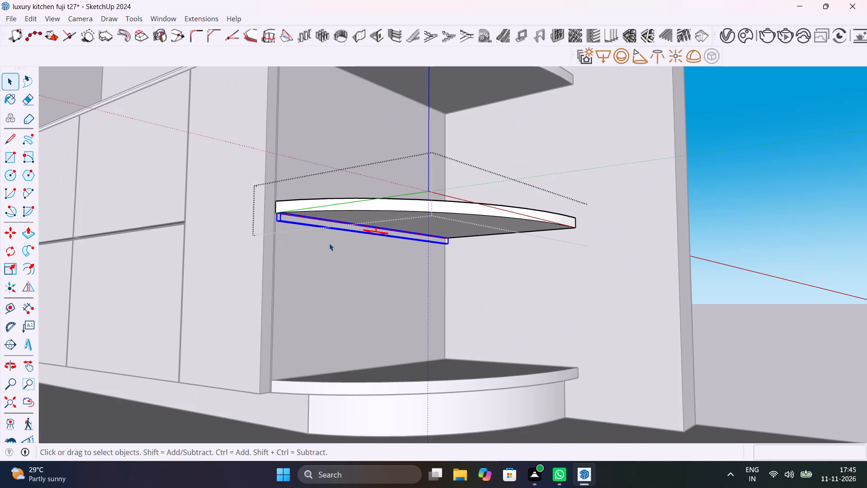
pyautogui.click(745, 195)
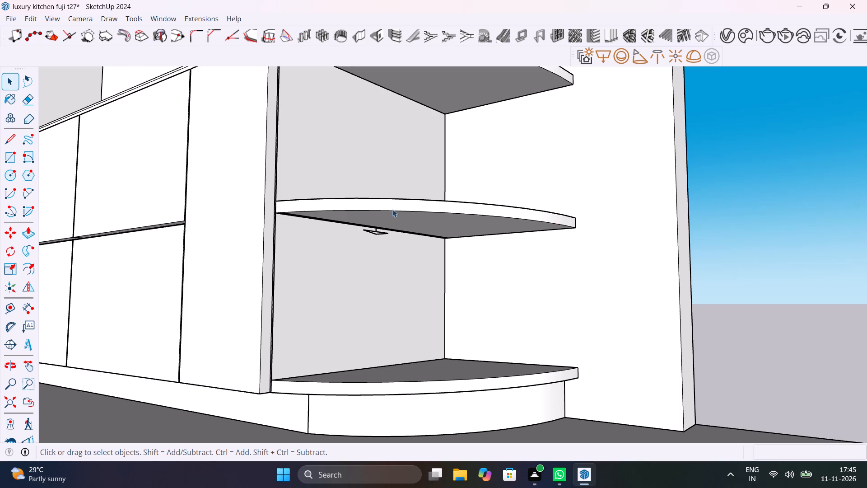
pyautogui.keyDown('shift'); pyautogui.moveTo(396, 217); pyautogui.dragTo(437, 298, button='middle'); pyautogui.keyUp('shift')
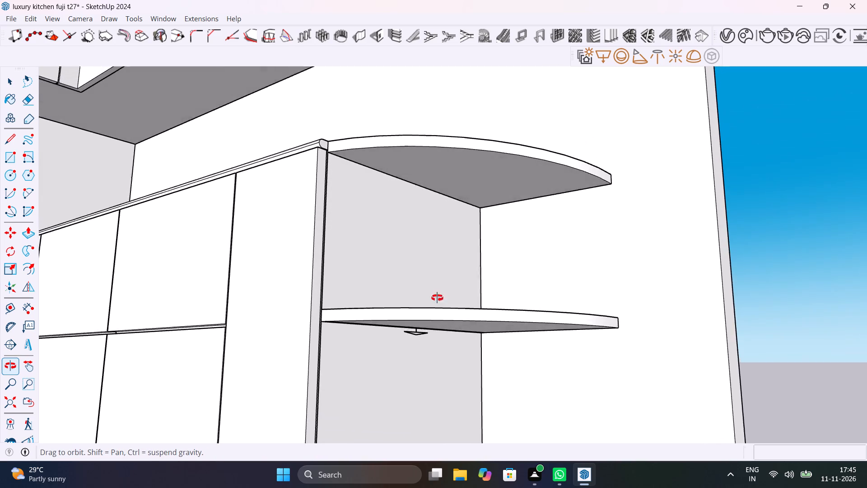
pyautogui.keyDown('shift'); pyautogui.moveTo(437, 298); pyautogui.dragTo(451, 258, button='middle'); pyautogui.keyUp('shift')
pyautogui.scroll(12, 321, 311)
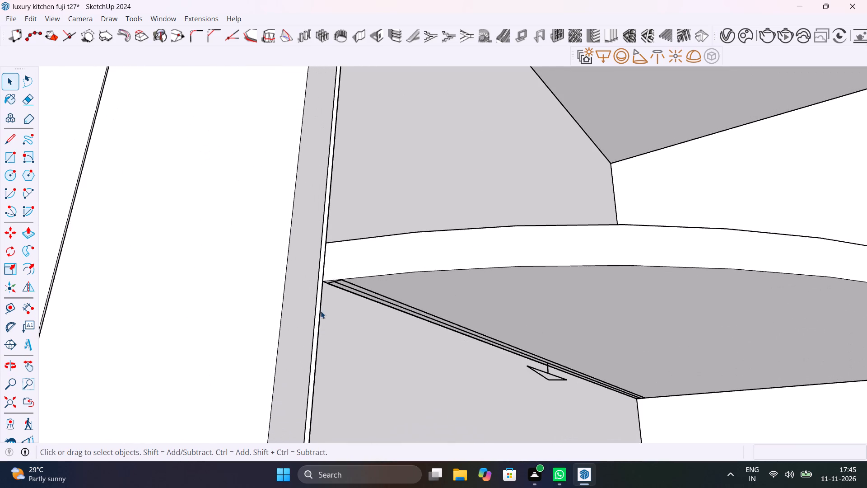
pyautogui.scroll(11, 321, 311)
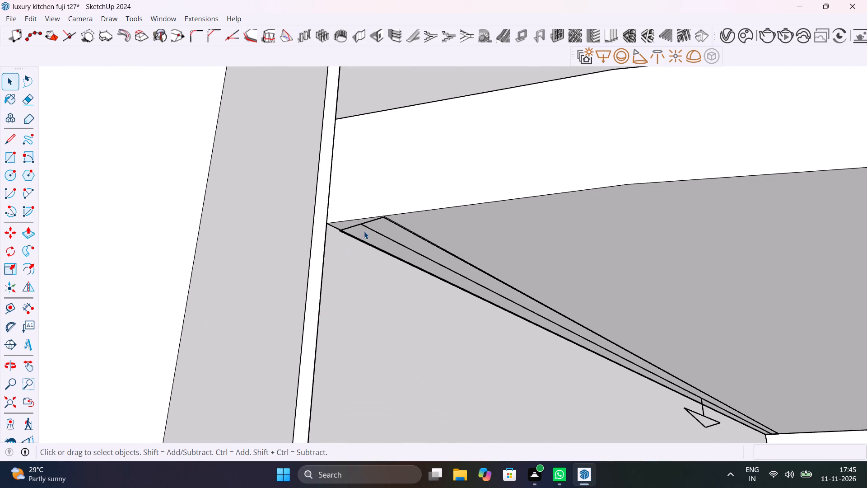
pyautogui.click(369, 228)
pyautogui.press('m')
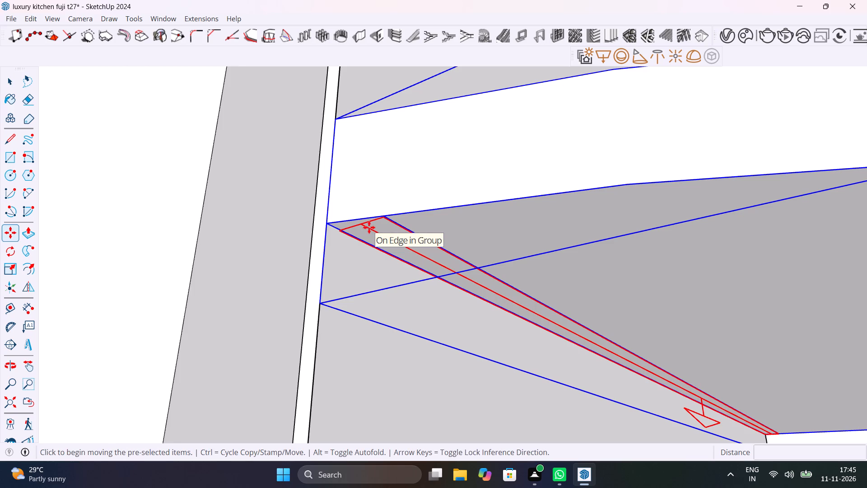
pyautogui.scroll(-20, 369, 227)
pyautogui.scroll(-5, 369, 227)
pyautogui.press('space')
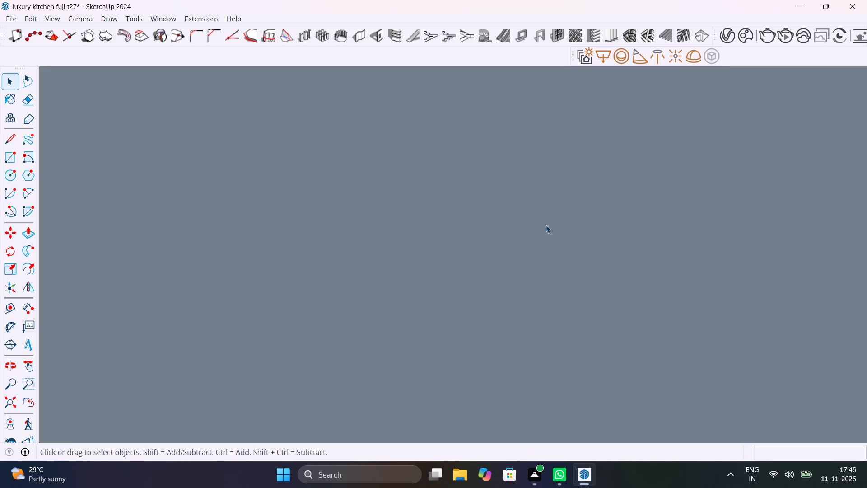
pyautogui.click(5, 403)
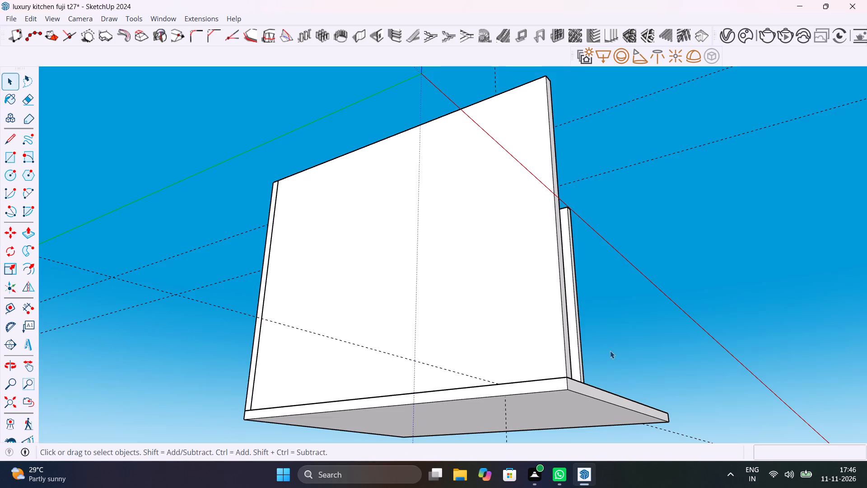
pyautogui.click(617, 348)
# Inside the lower unit's top curved shelf group, copy the straight underside edge beside the cabinet end panel about 7/16" inward.
pyautogui.moveTo(616, 349); pyautogui.dragTo(541, 416, button='middle')
pyautogui.scroll(13, 553, 343)
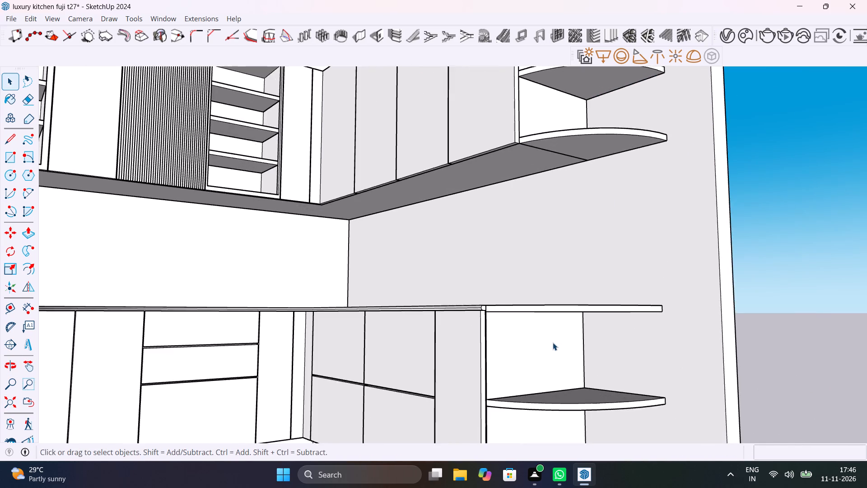
pyautogui.keyDown('shift'); pyautogui.scroll(1, 521, 323); pyautogui.keyUp('shift')
pyautogui.keyDown('shift'); pyautogui.moveTo(521, 322); pyautogui.dragTo(498, 339, button='middle'); pyautogui.keyUp('shift')
pyautogui.scroll(5, 464, 323)
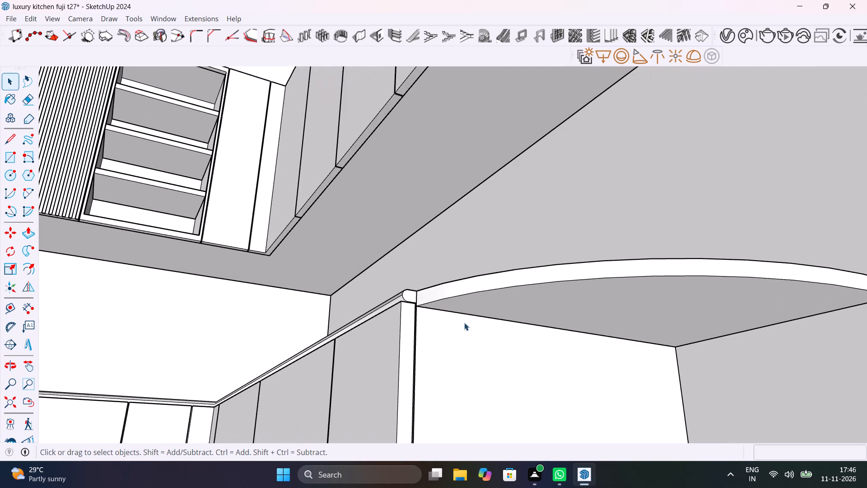
pyautogui.scroll(4, 464, 323)
pyautogui.click(500, 305)
pyautogui.scroll(5, 497, 303)
pyautogui.doubleClick(497, 303)
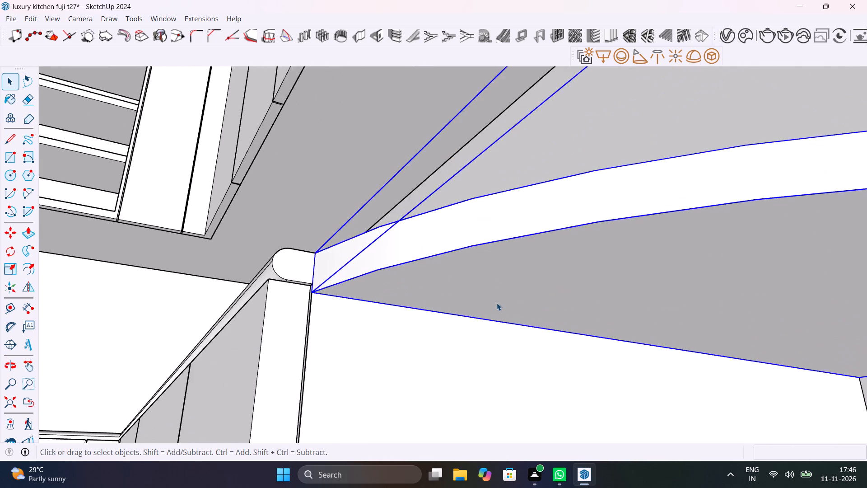
pyautogui.scroll(5, 326, 296)
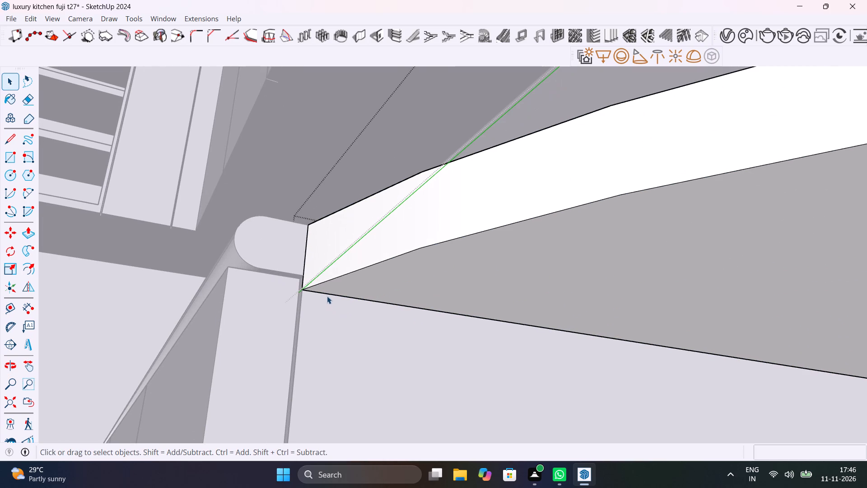
pyautogui.click(330, 293)
pyautogui.scroll(13, 331, 293)
pyautogui.moveTo(329, 292); pyautogui.dragTo(305, 265, button='middle')
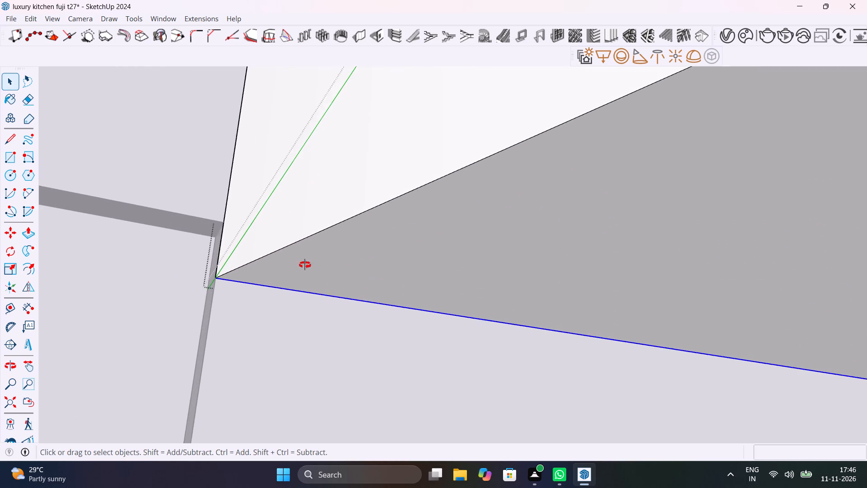
pyautogui.moveTo(305, 265); pyautogui.dragTo(136, 267, button='middle')
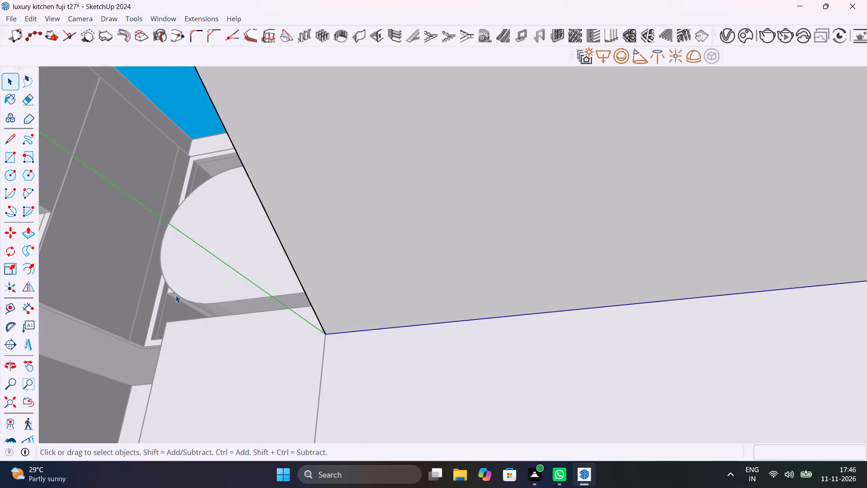
pyautogui.press('m')
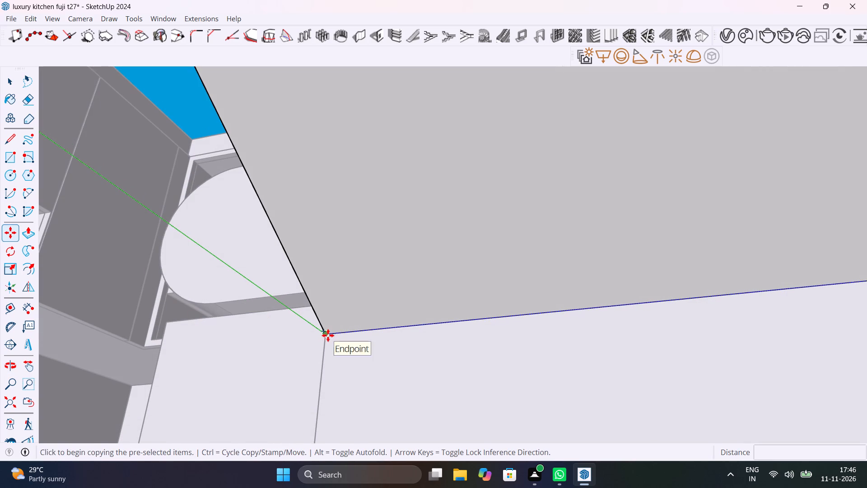
pyautogui.click(328, 335)
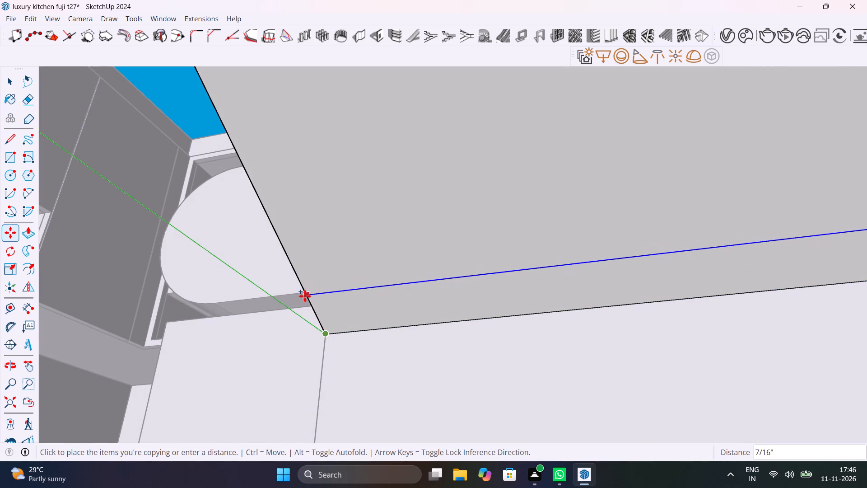
pyautogui.click(305, 296)
pyautogui.scroll(-7, 441, 326)
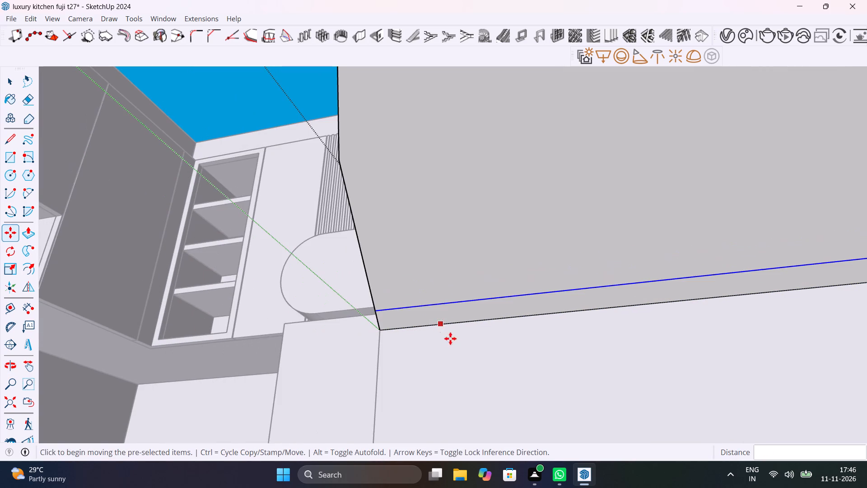
pyautogui.moveTo(457, 346); pyautogui.dragTo(548, 272, button='middle')
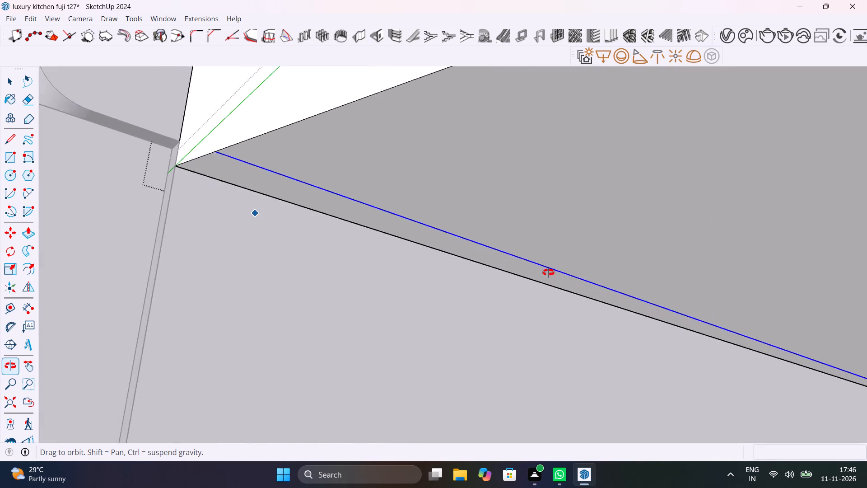
pyautogui.moveTo(548, 272); pyautogui.dragTo(625, 291, button='middle')
pyautogui.press('space')
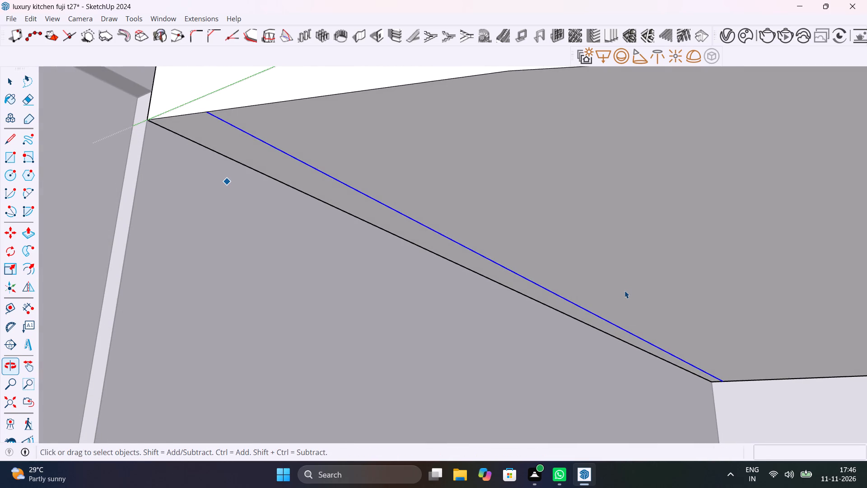
# Place a V-Ray rectangle light on the top lower-unit shelf's underside, filling the strip between the copied edge and the cabinet end panel.
pyautogui.click(607, 53)
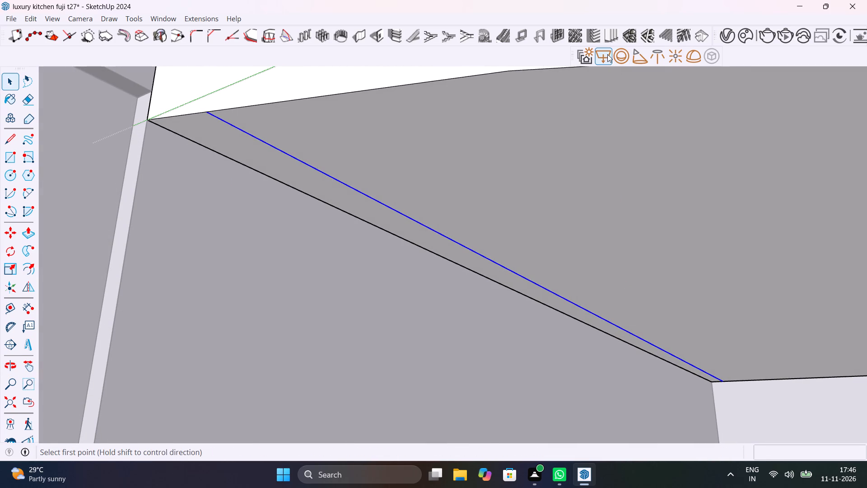
pyautogui.scroll(6, 160, 121)
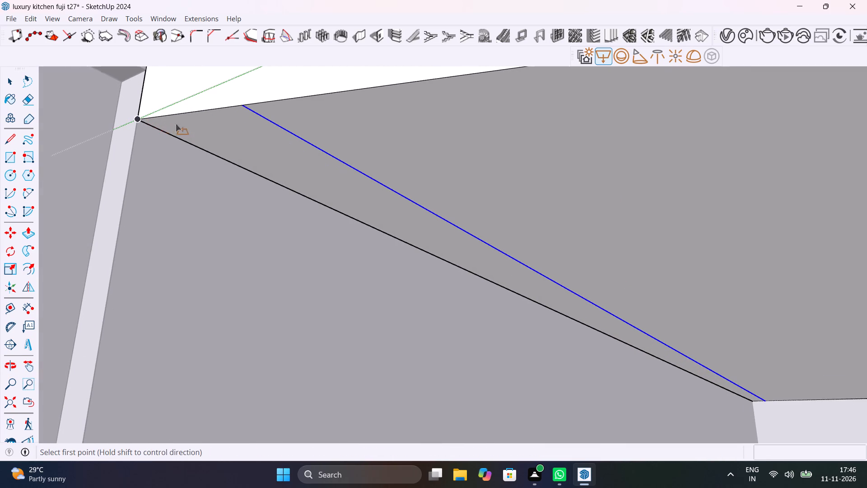
pyautogui.moveTo(176, 123); pyautogui.dragTo(212, 64, button='middle')
pyautogui.click(257, 92)
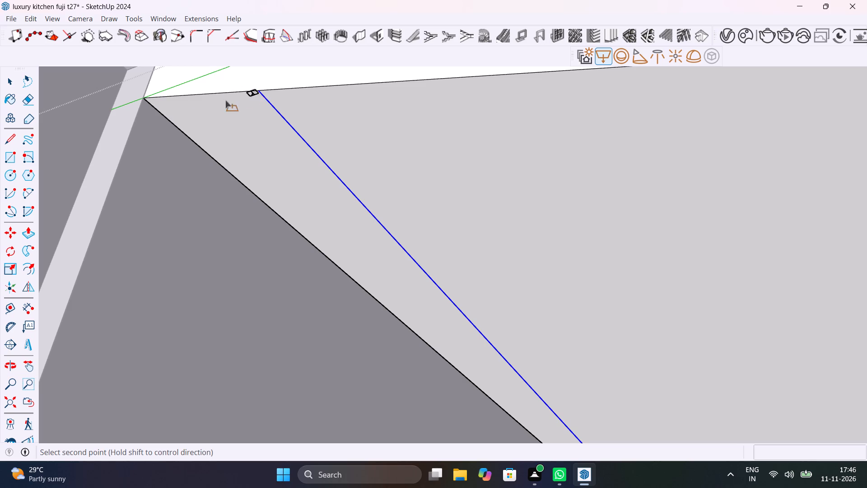
pyautogui.scroll(-4, 261, 185)
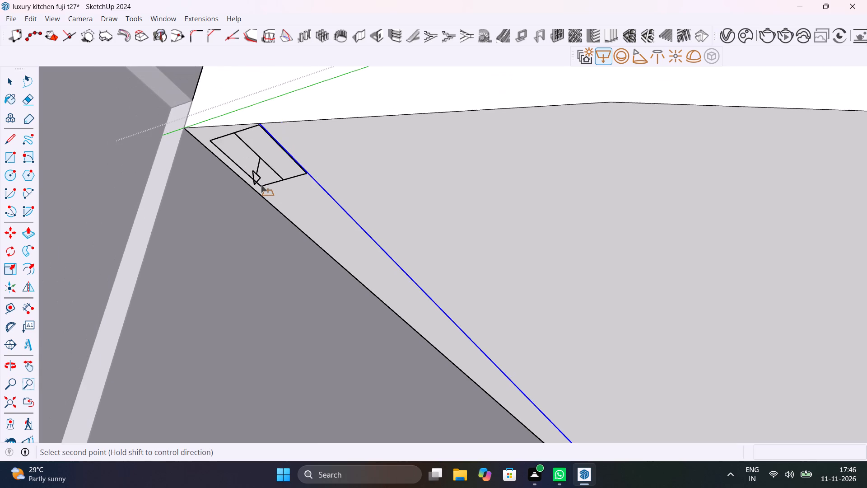
pyautogui.scroll(-4, 261, 185)
pyautogui.moveTo(298, 235); pyautogui.dragTo(111, 156, button='middle')
pyautogui.scroll(-2, 201, 222)
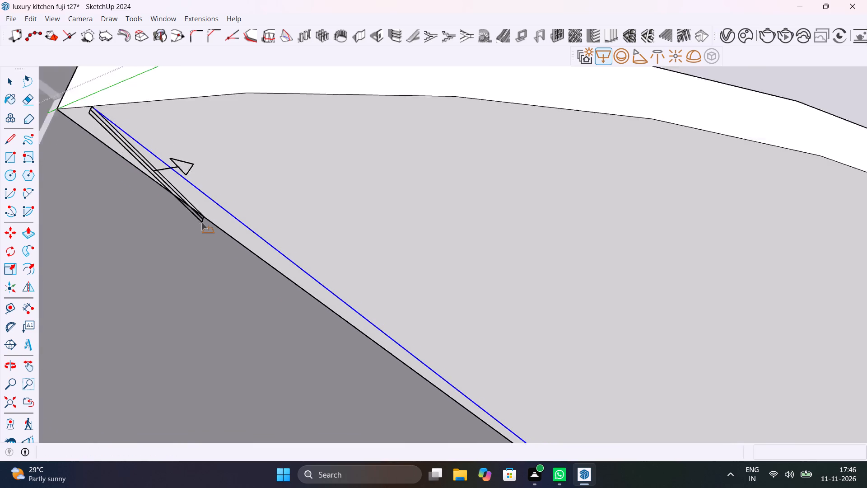
pyautogui.scroll(-11, 201, 222)
pyautogui.scroll(5, 436, 392)
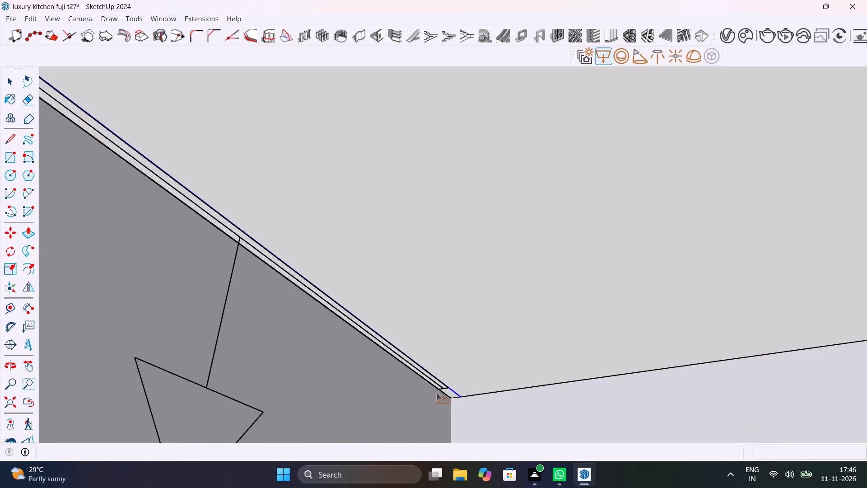
pyautogui.scroll(7, 436, 393)
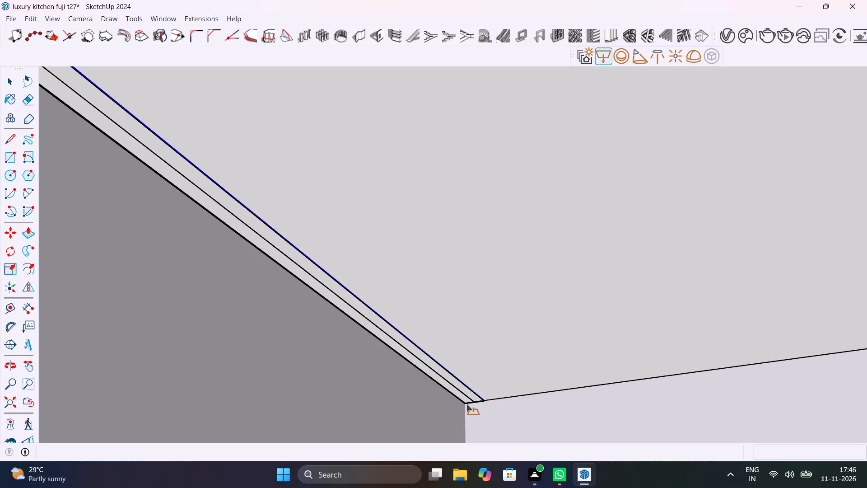
pyautogui.click(465, 405)
pyautogui.scroll(-13, 426, 375)
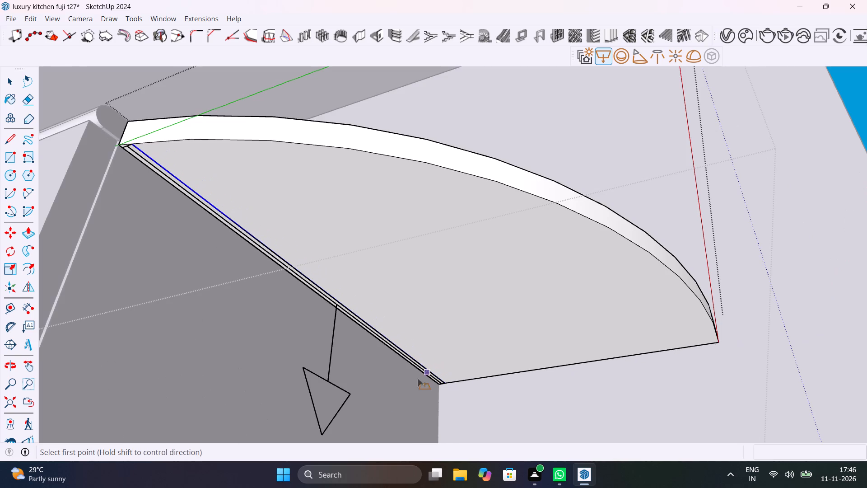
# Scale the new rectangle light vertically to about 0.11, flattening its direction arrow, and leave the shelf group.
pyautogui.press('space')
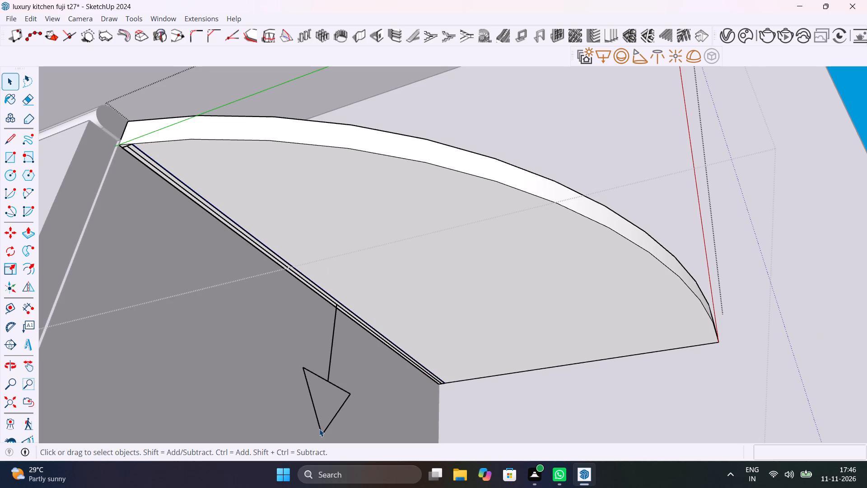
pyautogui.click(320, 429)
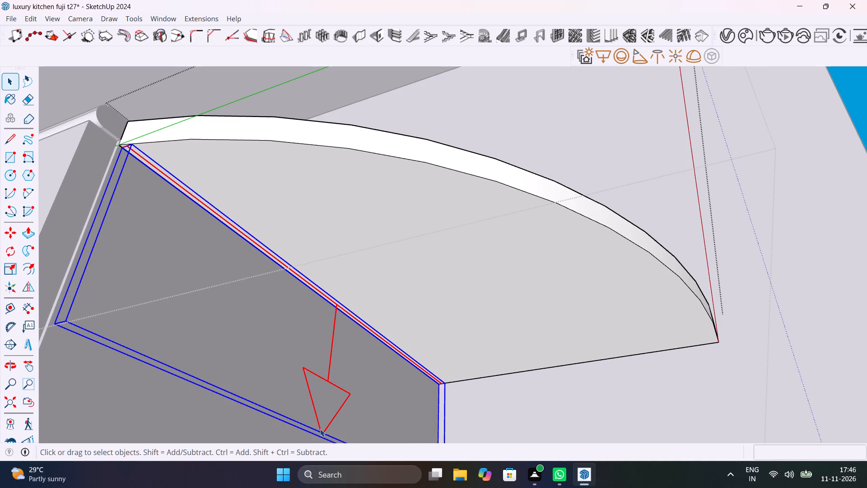
pyautogui.press('s')
pyautogui.keyDown('shift'); pyautogui.moveTo(320, 429); pyautogui.dragTo(303, 393, button='middle'); pyautogui.keyUp('shift')
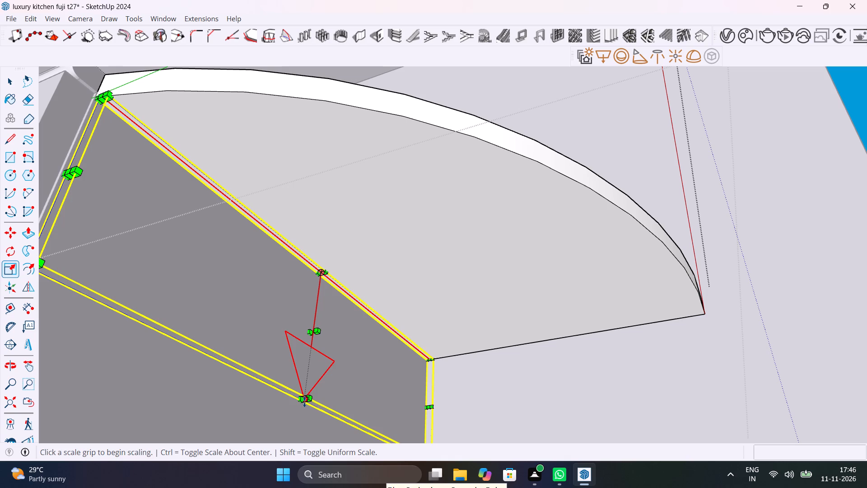
pyautogui.click(304, 402)
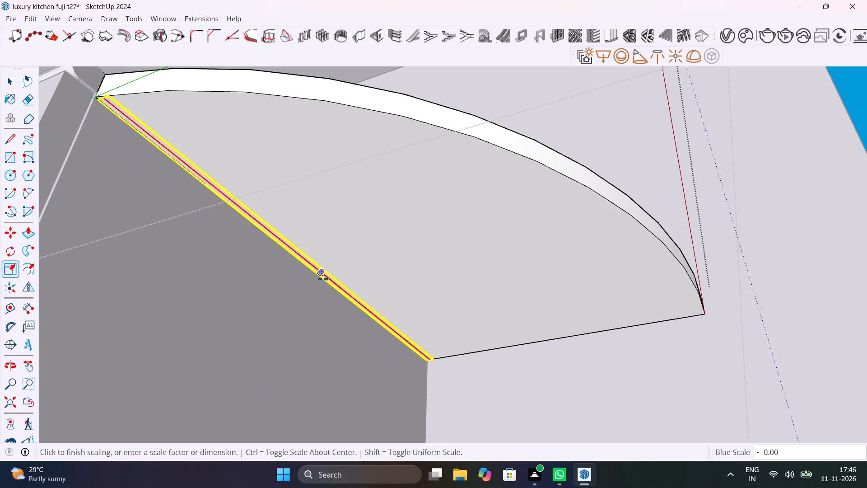
pyautogui.scroll(10, 322, 290)
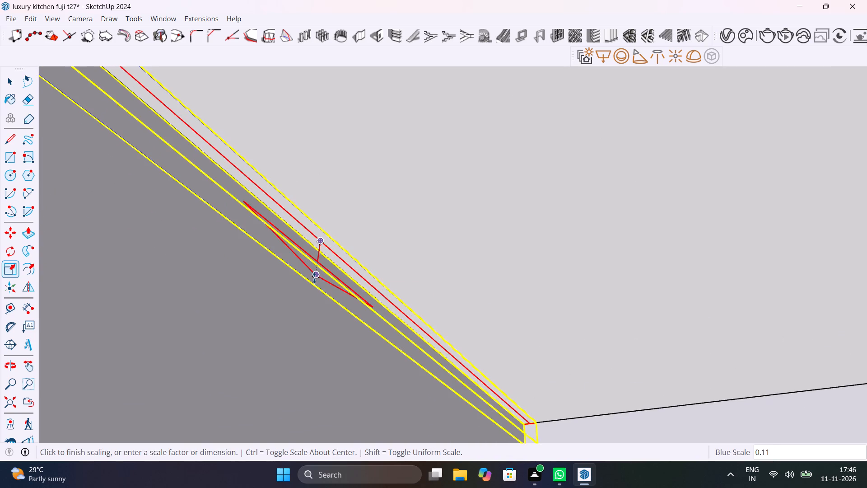
pyautogui.click(314, 277)
pyautogui.scroll(-12, 308, 252)
pyautogui.press('space')
pyautogui.scroll(-1, 316, 250)
pyautogui.moveTo(316, 250); pyautogui.dragTo(292, 343, button='middle')
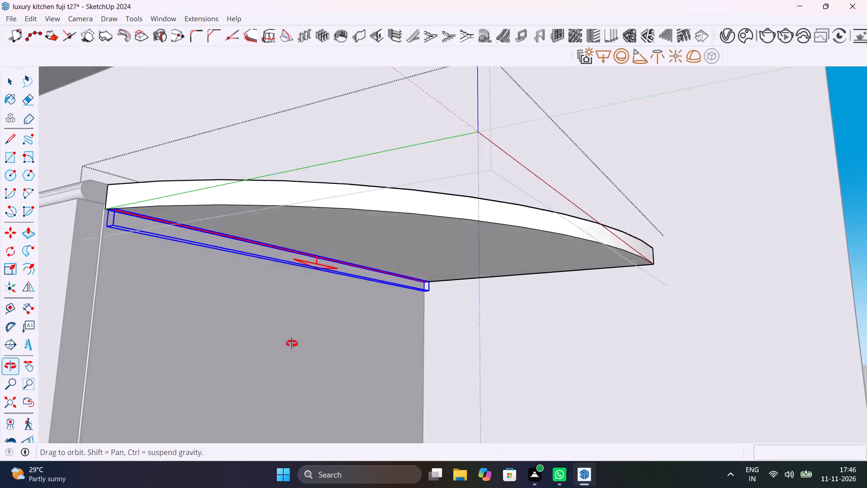
pyautogui.moveTo(292, 343); pyautogui.dragTo(292, 344, button='middle')
pyautogui.scroll(-13, 300, 318)
pyautogui.click(555, 272)
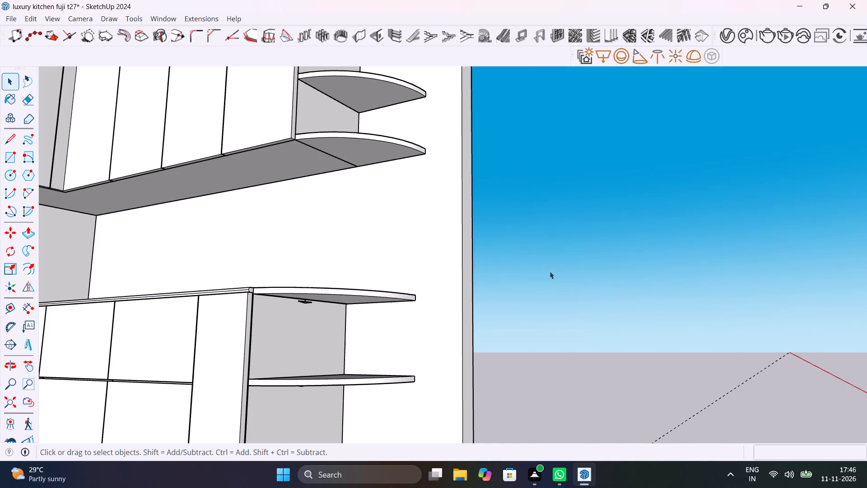
# Inside the upper unit's third curved shelf group from the top, copy the straight underside edge beside the cabinet end panel about 3/8" inward.
pyautogui.keyDown('shift'); pyautogui.moveTo(403, 371); pyautogui.dragTo(439, 209, button='middle'); pyautogui.keyUp('shift')
pyautogui.moveTo(438, 209); pyautogui.dragTo(398, 300, button='middle')
pyautogui.keyDown('shift'); pyautogui.moveTo(395, 297); pyautogui.dragTo(401, 414, button='middle'); pyautogui.keyUp('shift')
pyautogui.scroll(-8, 449, 225)
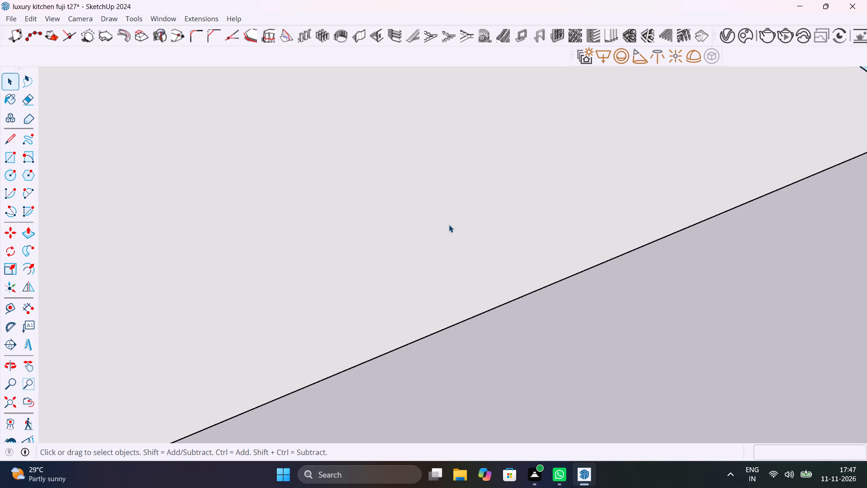
pyautogui.scroll(-17, 449, 225)
pyautogui.keyDown('shift'); pyautogui.moveTo(462, 166); pyautogui.dragTo(503, 394, button='middle'); pyautogui.keyUp('shift')
pyautogui.scroll(-4, 451, 209)
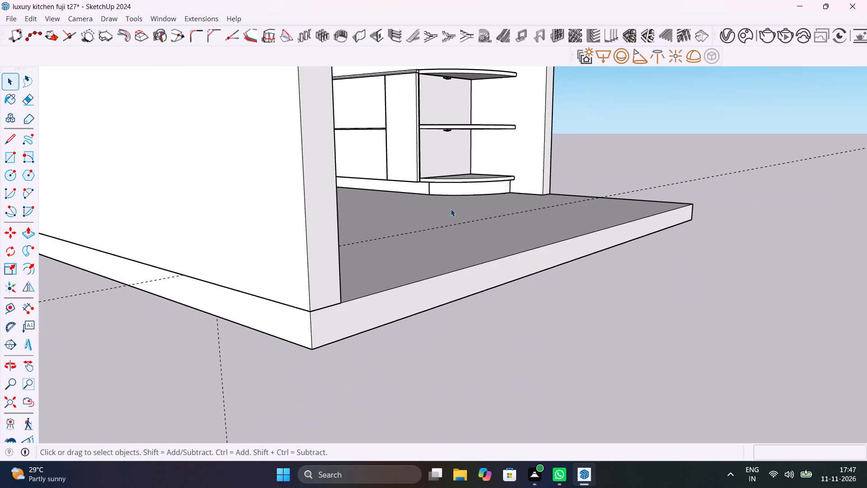
pyautogui.scroll(-1, 451, 209)
pyautogui.keyDown('shift'); pyautogui.moveTo(451, 208); pyautogui.dragTo(389, 398, button='middle'); pyautogui.keyUp('shift')
pyautogui.scroll(-5, 408, 284)
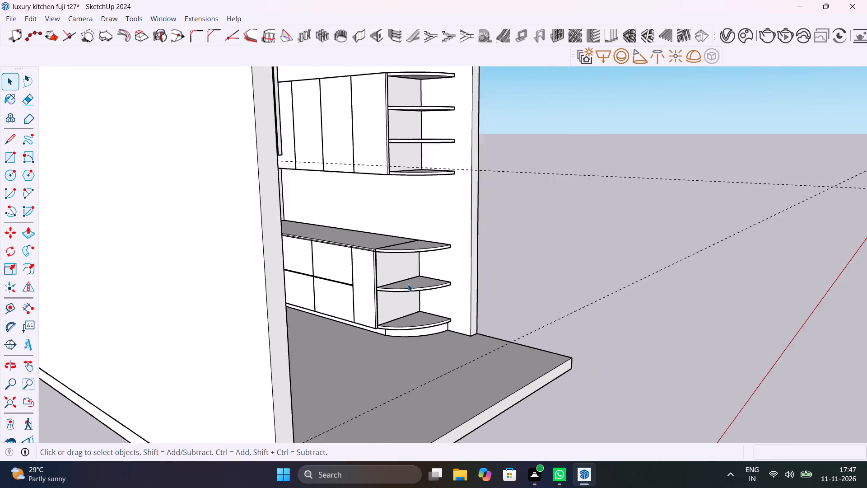
pyautogui.keyDown('shift'); pyautogui.moveTo(407, 283); pyautogui.dragTo(404, 374, button='middle'); pyautogui.keyUp('shift')
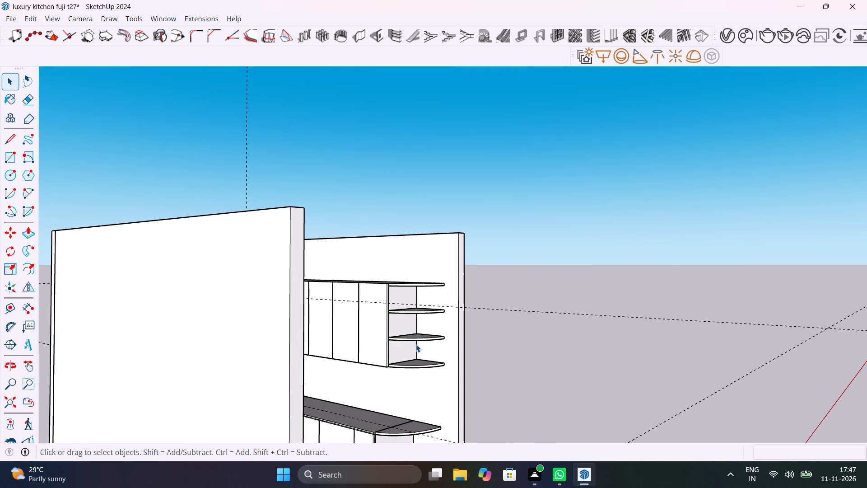
pyautogui.scroll(10, 416, 344)
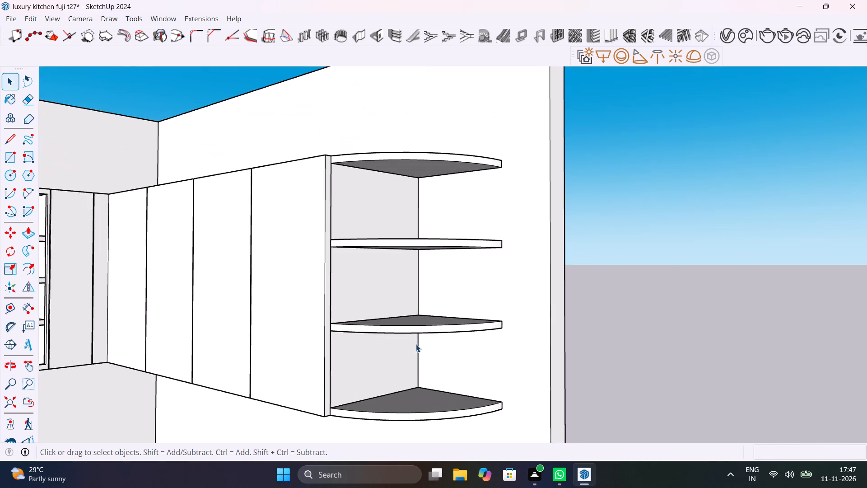
pyautogui.keyDown('shift'); pyautogui.moveTo(416, 344); pyautogui.dragTo(454, 305, button='middle'); pyautogui.keyUp('shift')
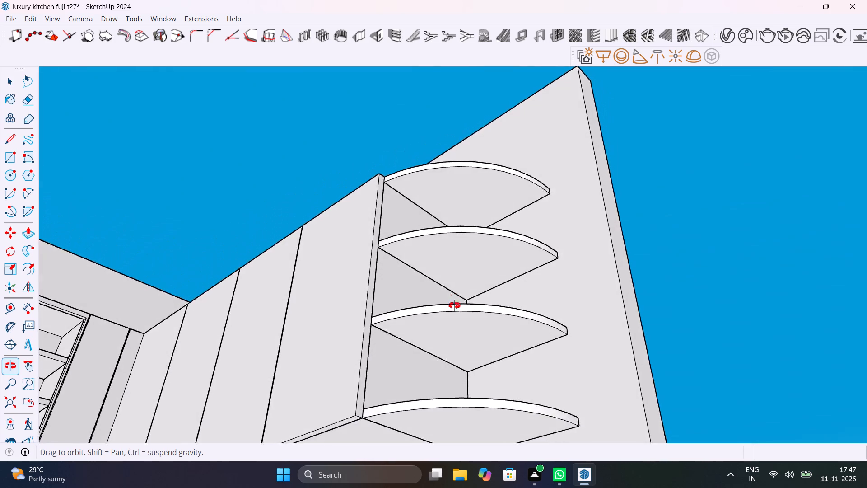
pyautogui.keyDown('shift'); pyautogui.moveTo(454, 305); pyautogui.dragTo(453, 312, button='middle'); pyautogui.keyUp('shift')
pyautogui.scroll(11, 396, 364)
pyautogui.click(441, 319)
pyautogui.click(441, 320)
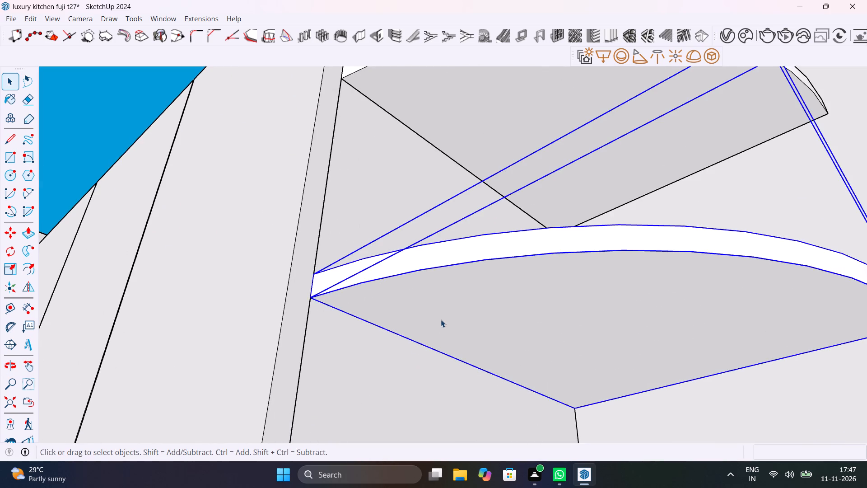
pyautogui.doubleClick(441, 320)
pyautogui.click(333, 310)
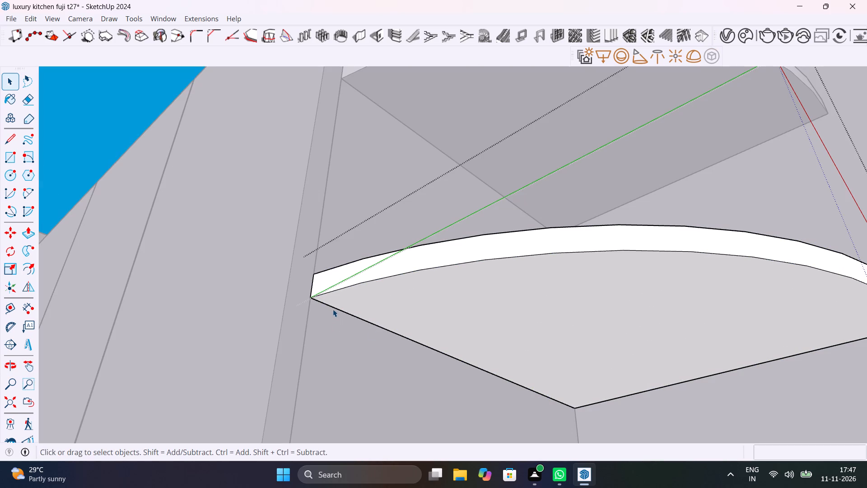
pyautogui.press('m')
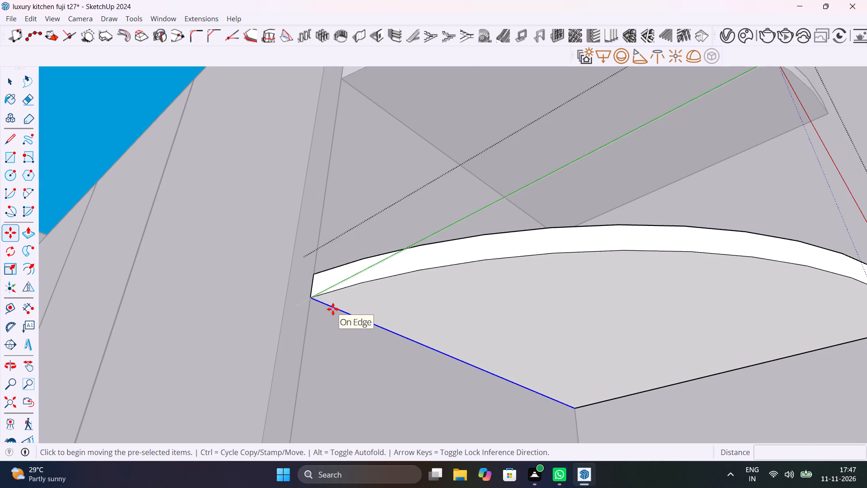
pyautogui.scroll(14, 320, 297)
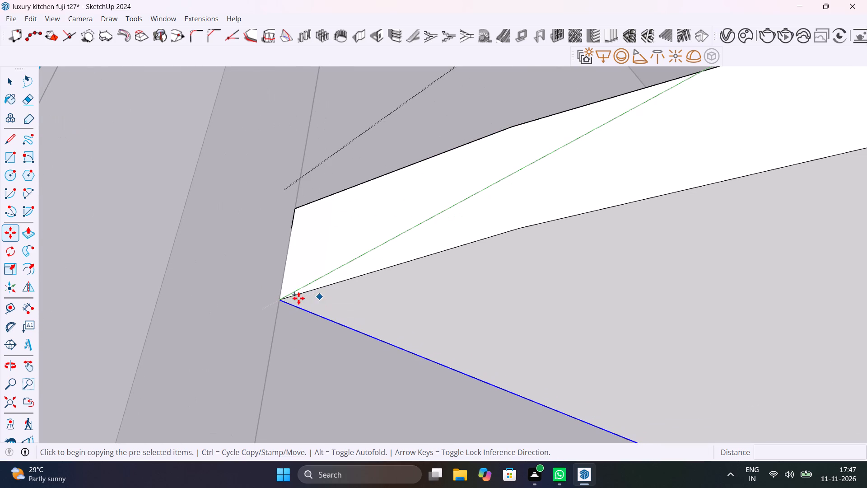
pyautogui.click(282, 303)
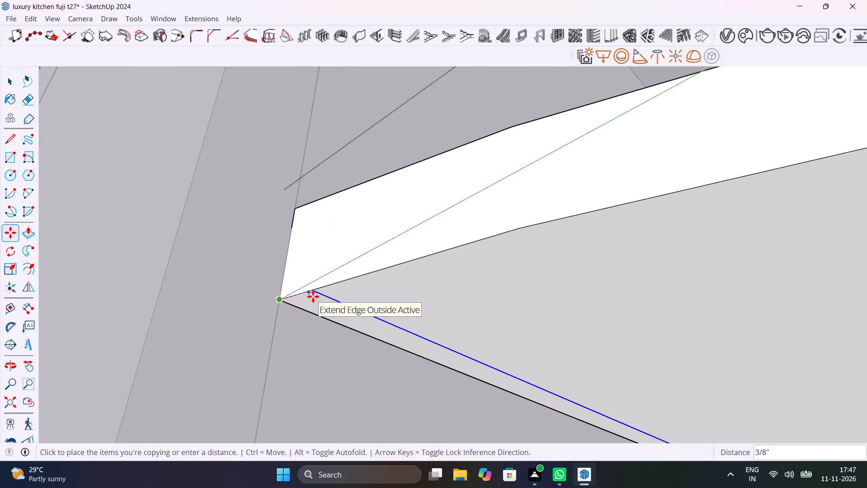
pyautogui.click(313, 296)
pyautogui.scroll(-20, 313, 296)
pyautogui.scroll(-1, 313, 296)
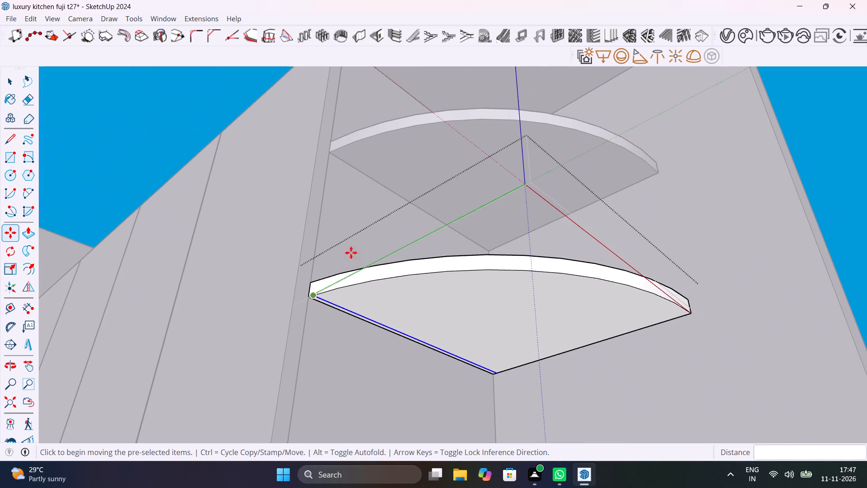
pyautogui.press('space')
# Inside the upper unit's second curved shelf group from the top, copy the underside edge beside the end panel about 7/16" inward.
pyautogui.click(372, 179)
pyautogui.doubleClick(372, 179)
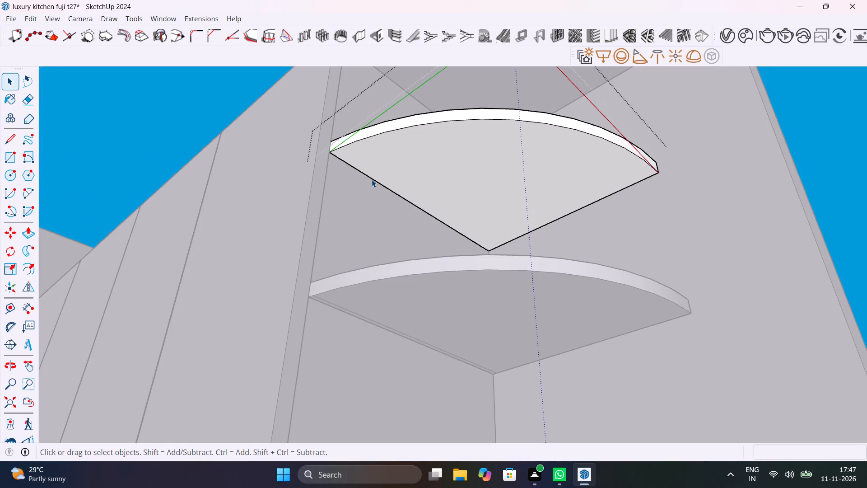
pyautogui.click(375, 180)
pyautogui.scroll(5, 347, 168)
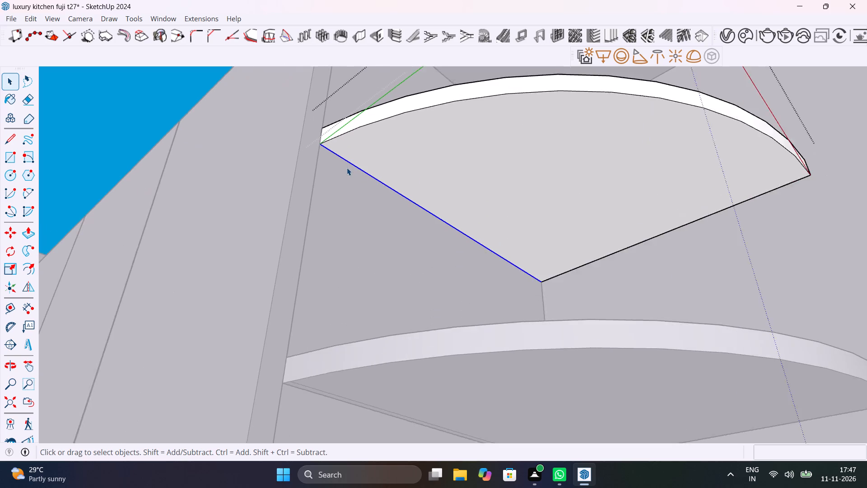
pyautogui.scroll(3, 347, 168)
pyautogui.keyDown('shift'); pyautogui.moveTo(347, 167); pyautogui.dragTo(377, 248, button='middle'); pyautogui.keyUp('shift')
pyautogui.press('m')
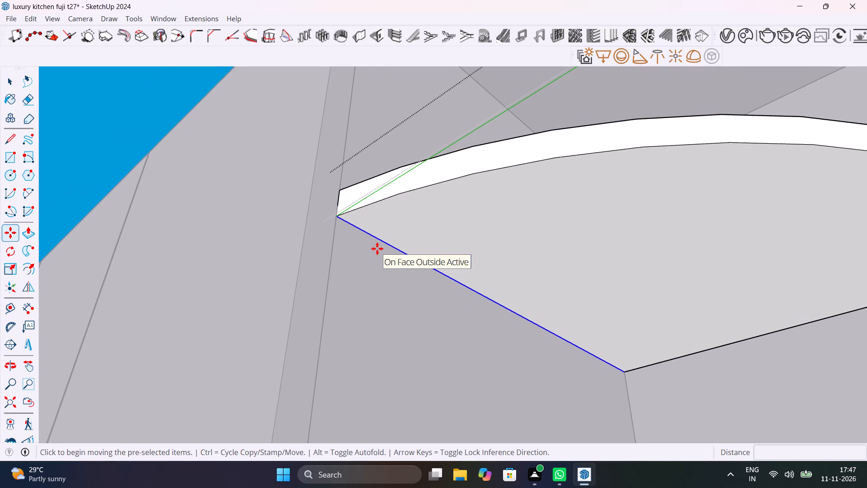
pyautogui.scroll(14, 358, 218)
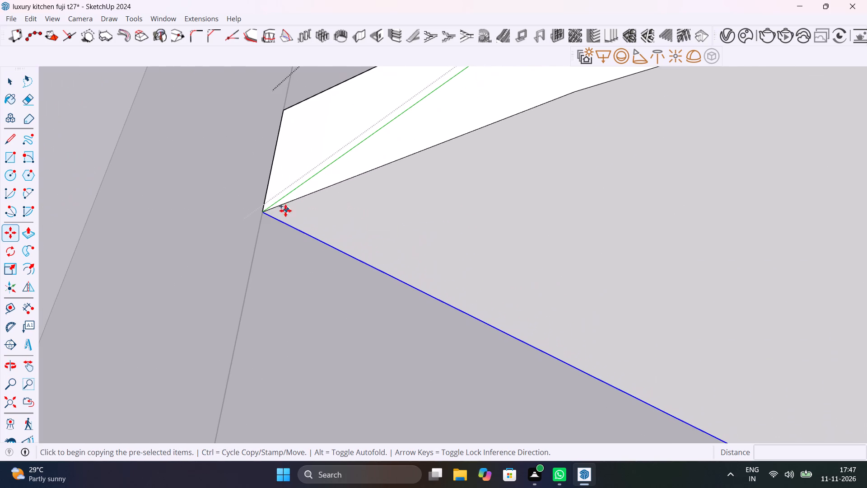
pyautogui.click(266, 214)
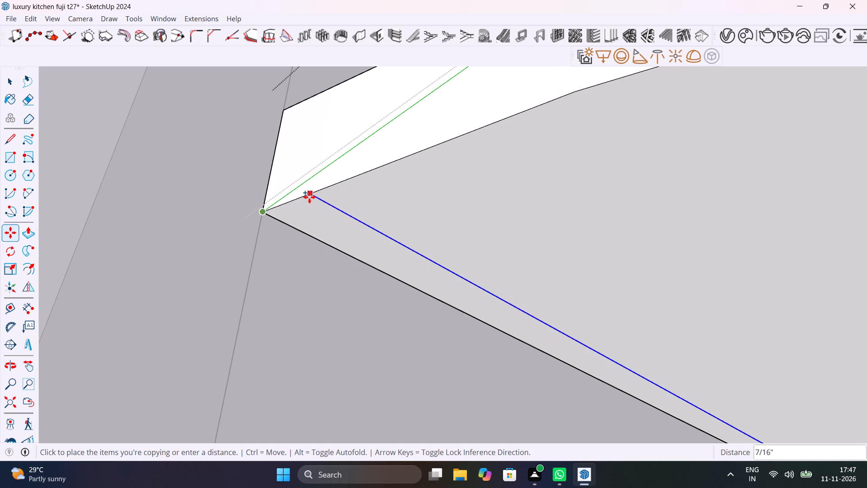
pyautogui.click(309, 197)
pyautogui.scroll(-18, 340, 228)
pyautogui.press('space')
# Inside the upper unit's top curved shelf group, copy the straight underside edge beside the cabinet end panel about 5/8" inward.
pyautogui.keyDown('shift'); pyautogui.moveTo(347, 230); pyautogui.dragTo(352, 242, button='middle'); pyautogui.keyUp('shift')
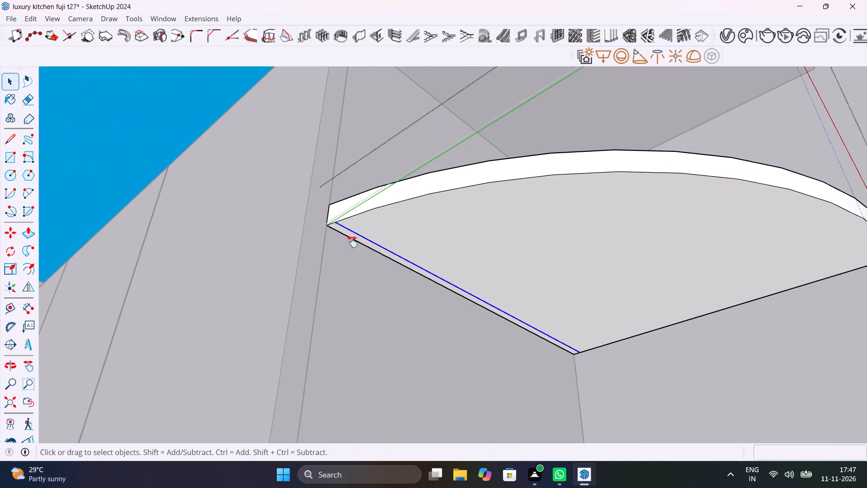
pyautogui.keyDown('shift'); pyautogui.moveTo(352, 242); pyautogui.dragTo(308, 403, button='middle'); pyautogui.keyUp('shift')
pyautogui.doubleClick(424, 191)
pyautogui.doubleClick(424, 191)
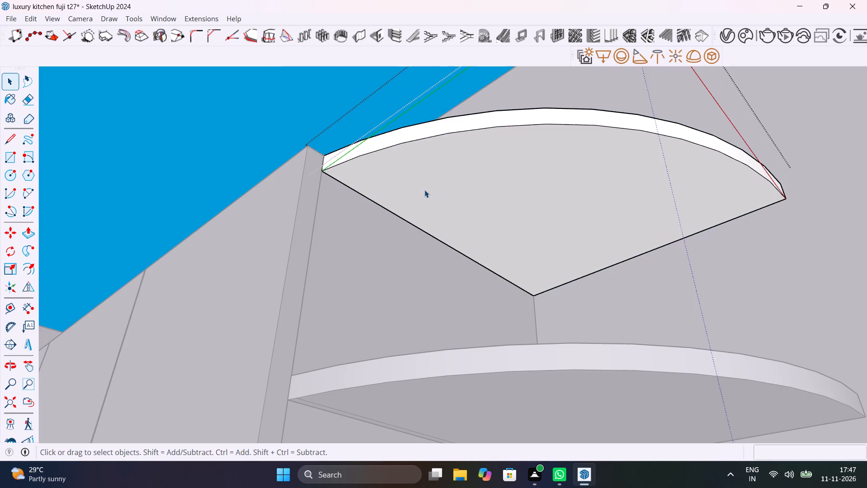
pyautogui.scroll(9, 354, 186)
pyautogui.keyDown('shift'); pyautogui.moveTo(364, 190); pyautogui.dragTo(382, 276, button='middle'); pyautogui.keyUp('shift')
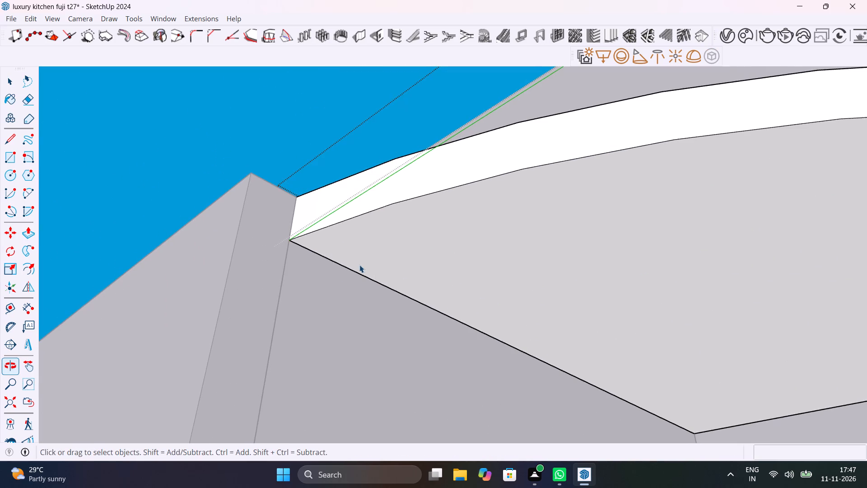
pyautogui.scroll(5, 326, 256)
pyautogui.click(328, 261)
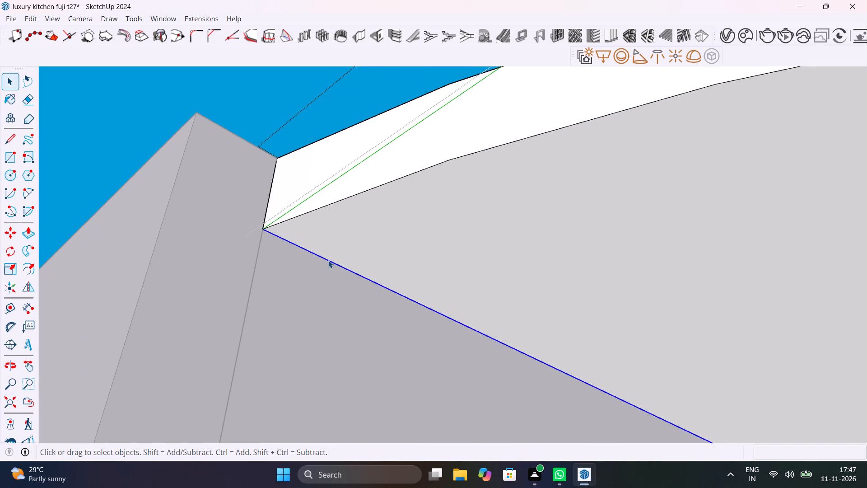
pyautogui.press('m')
pyautogui.click(265, 231)
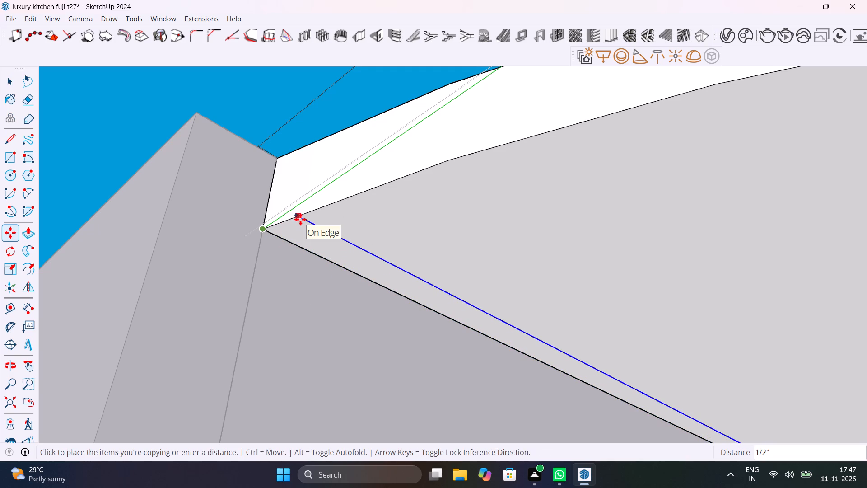
pyautogui.scroll(14, 309, 215)
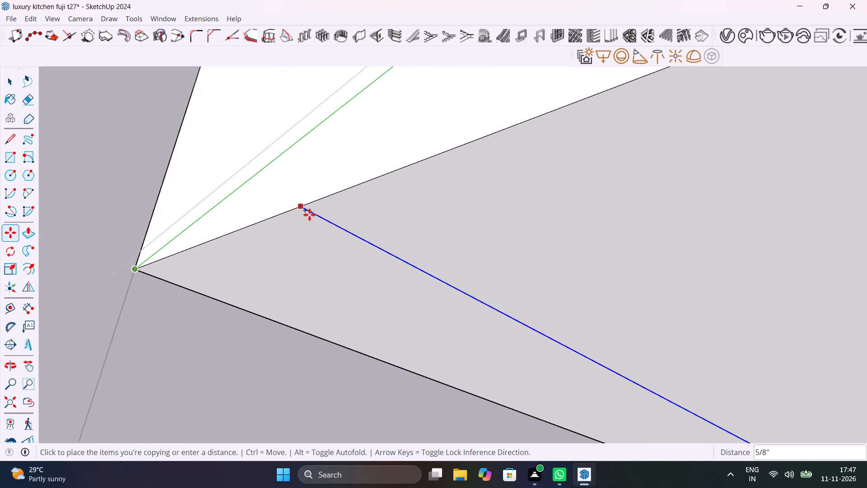
pyautogui.click(303, 206)
pyautogui.scroll(-15, 352, 256)
pyautogui.press('space')
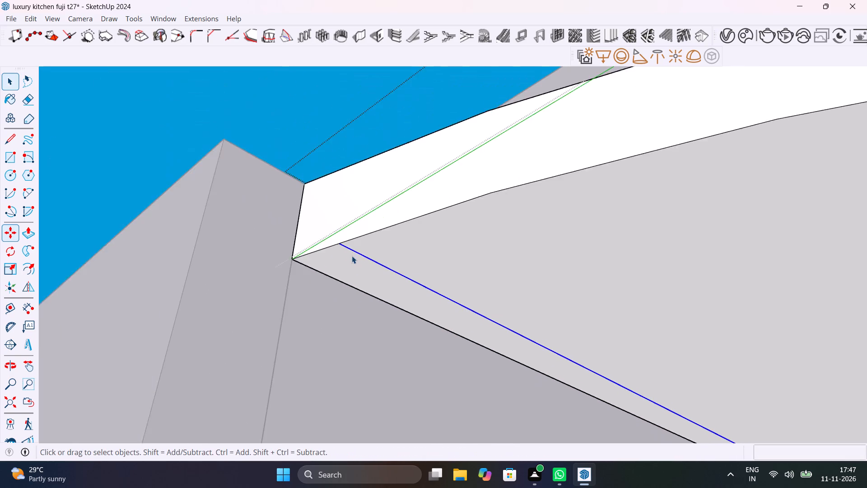
pyautogui.scroll(-6, 352, 256)
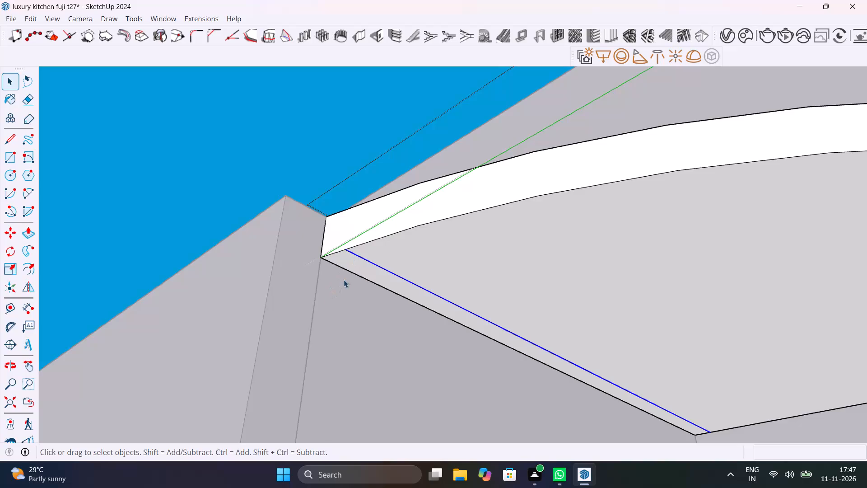
pyautogui.scroll(-12, 367, 272)
pyautogui.moveTo(367, 272); pyautogui.dragTo(356, 347, button='middle')
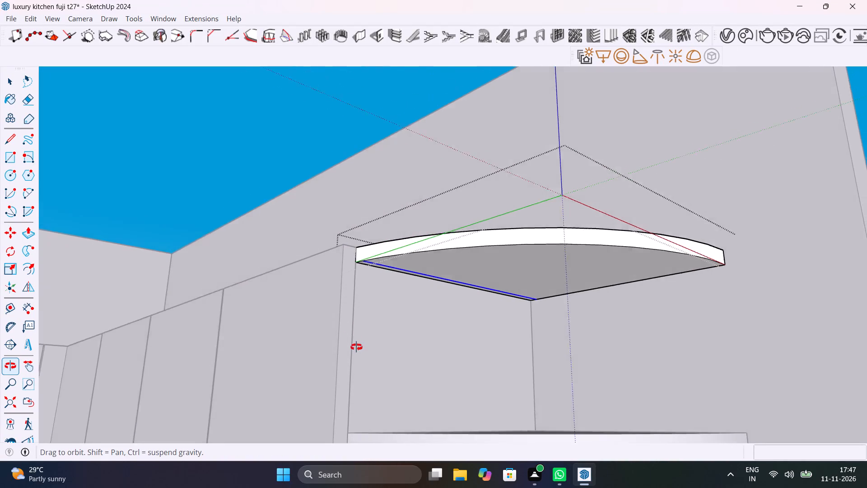
pyautogui.moveTo(356, 347); pyautogui.dragTo(348, 341, button='middle')
pyautogui.click(319, 160)
# Place a V-Ray rectangle light on the upper unit's top shelf underside, filling the strip between the copied edge and the end panel.
pyautogui.scroll(2, 374, 283)
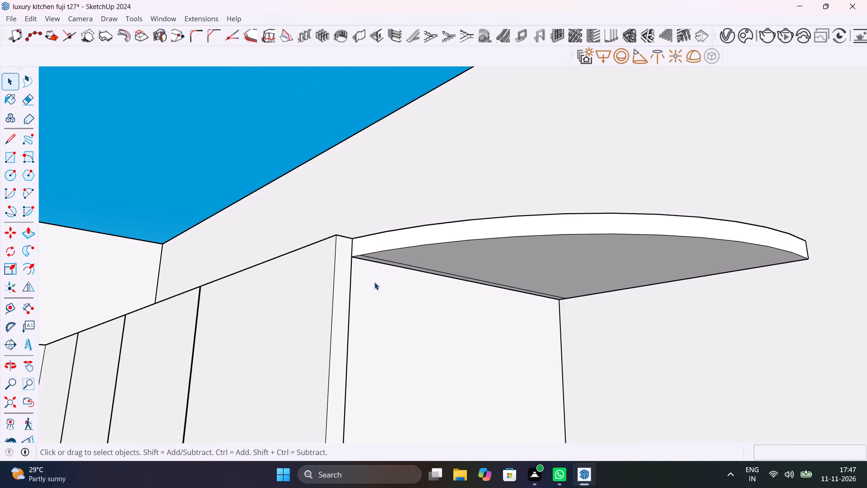
pyautogui.moveTo(371, 269); pyautogui.dragTo(376, 207, button='middle')
pyautogui.scroll(5, 381, 221)
pyautogui.moveTo(392, 285); pyautogui.dragTo(379, 221, button='middle')
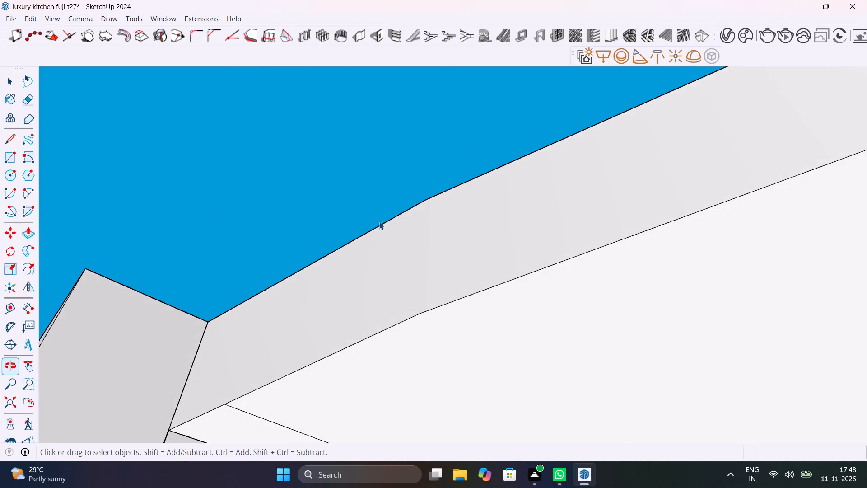
pyautogui.scroll(-9, 379, 222)
pyautogui.click(600, 60)
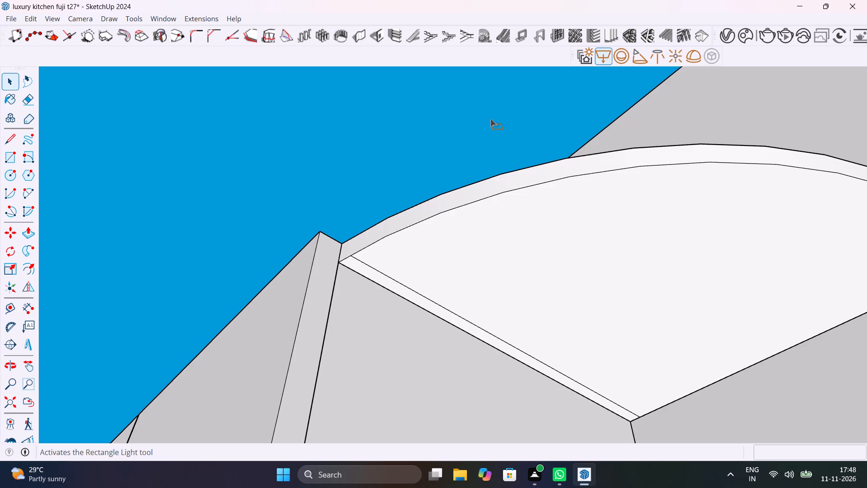
pyautogui.scroll(12, 355, 249)
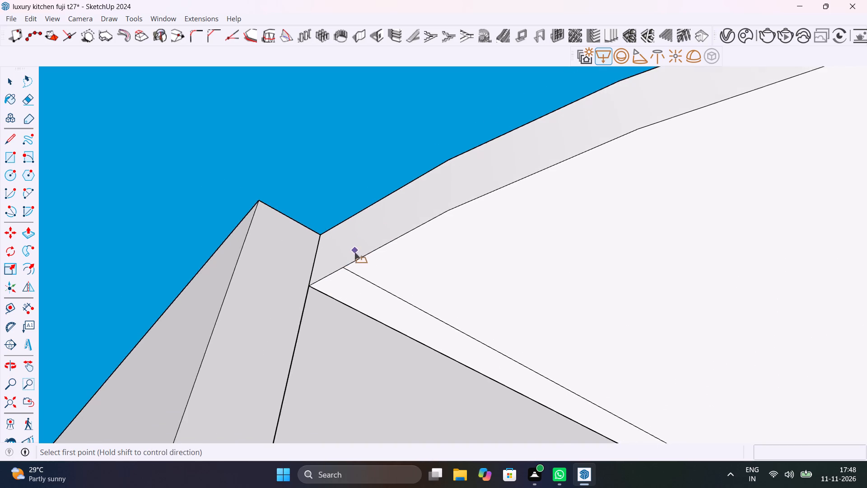
pyautogui.scroll(3, 354, 252)
pyautogui.click(336, 281)
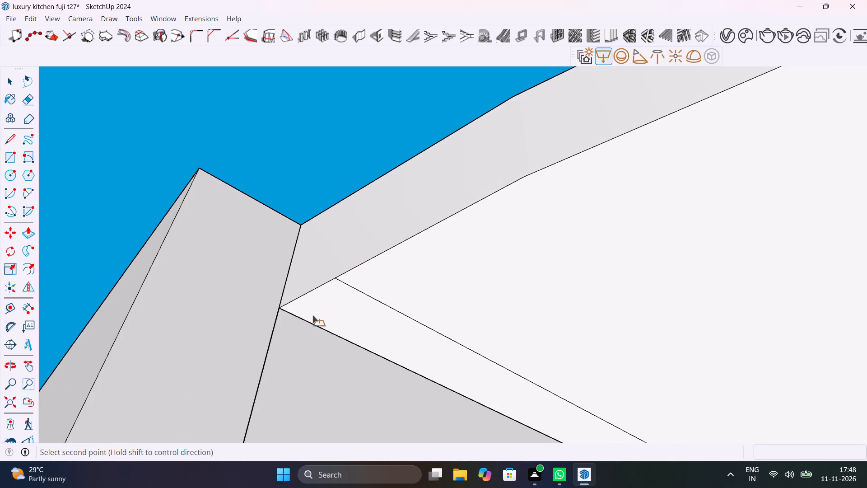
pyautogui.scroll(-10, 312, 315)
pyautogui.scroll(-7, 364, 347)
pyautogui.moveTo(364, 346); pyautogui.dragTo(285, 303, button='middle')
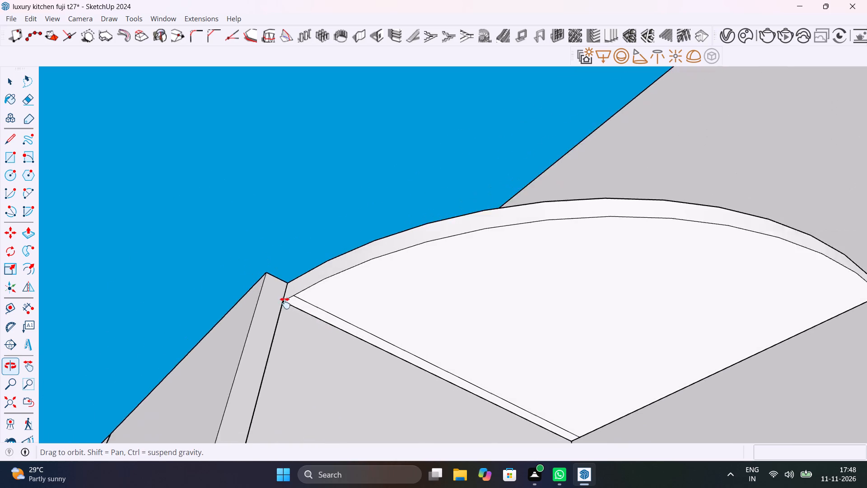
pyautogui.moveTo(285, 303); pyautogui.dragTo(175, 275, button='middle')
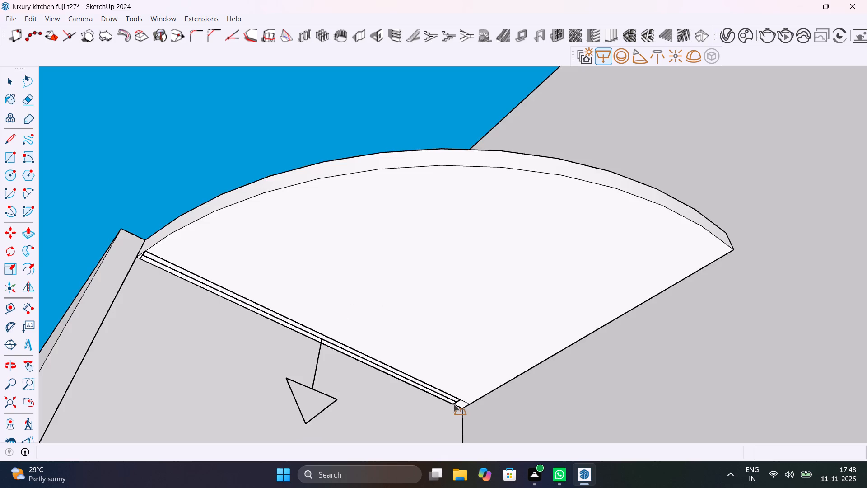
pyautogui.scroll(11, 454, 404)
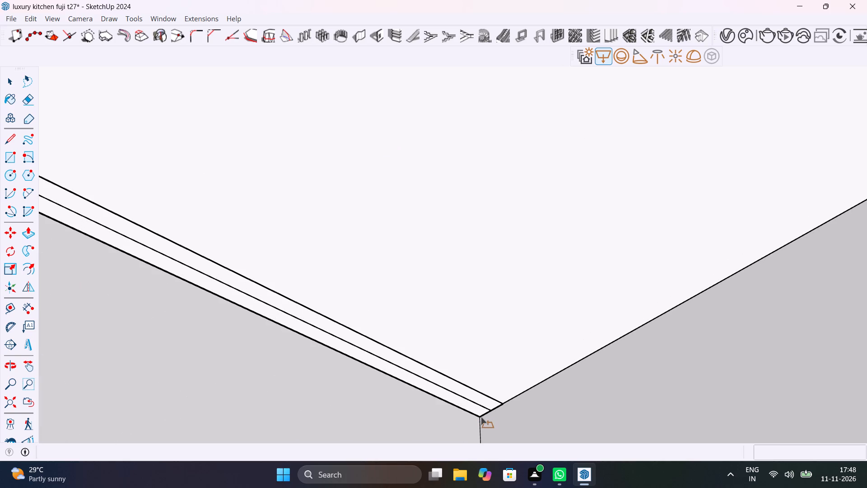
pyautogui.click(480, 418)
pyautogui.scroll(-13, 461, 408)
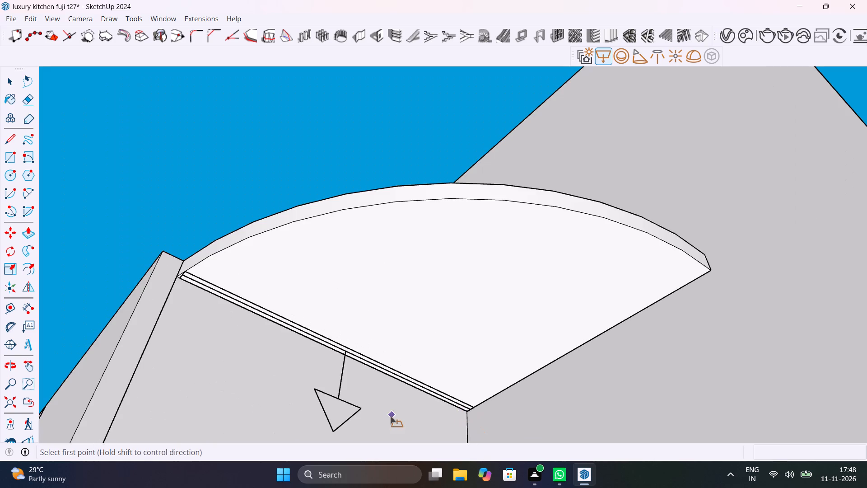
pyautogui.press('space')
# Scale the top shelf's rectangle light vertically to about 0.17, flattening its direction arrow.
pyautogui.click(349, 420)
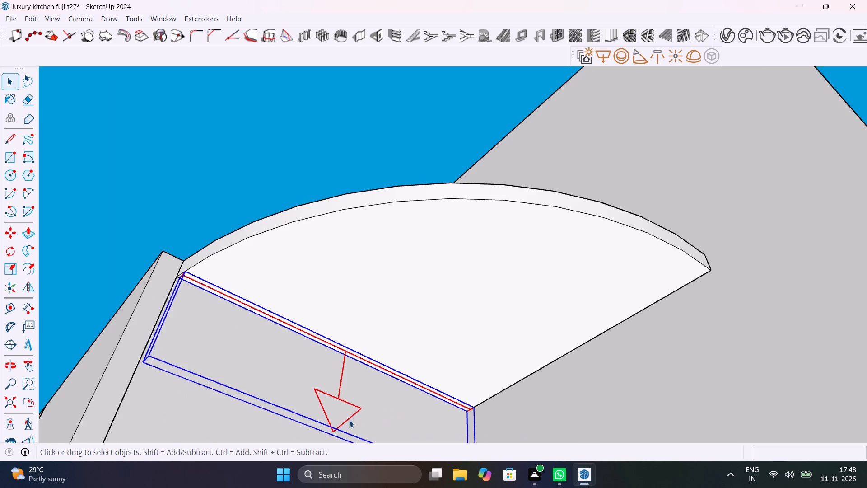
pyautogui.press('s')
pyautogui.scroll(5, 331, 433)
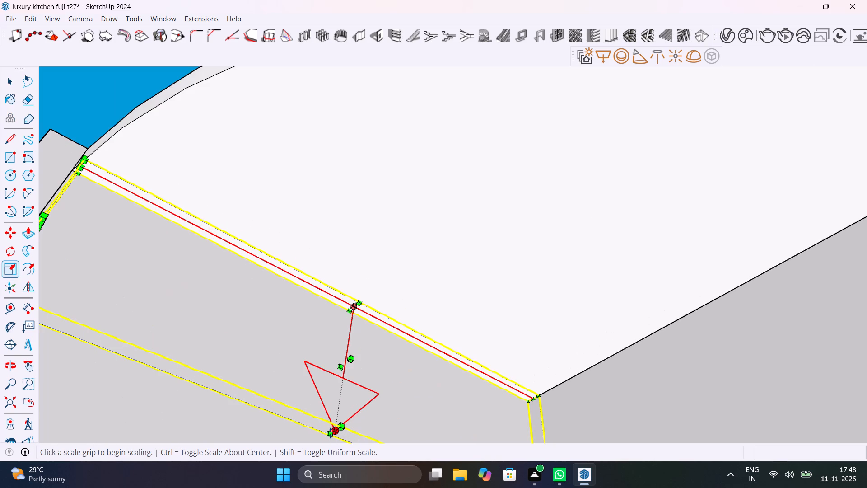
pyautogui.click(331, 433)
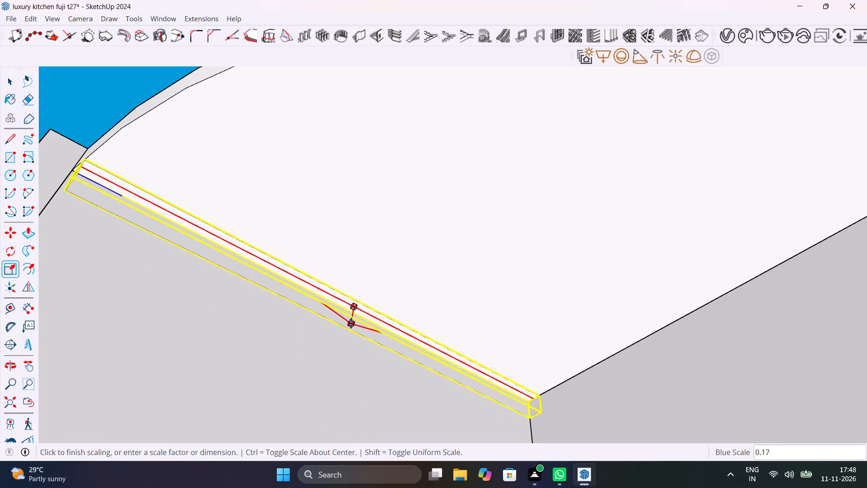
pyautogui.click(351, 322)
pyautogui.scroll(-6, 351, 323)
pyautogui.press('space')
pyautogui.scroll(-7, 351, 323)
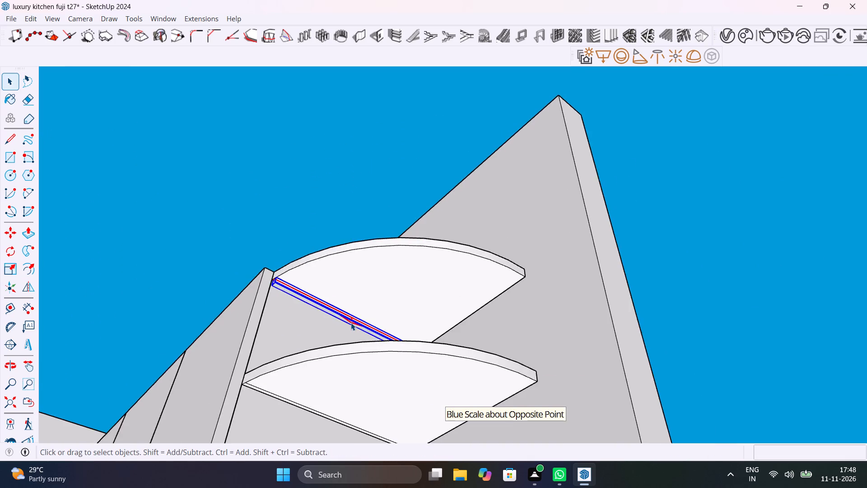
pyautogui.scroll(-2, 351, 323)
pyautogui.click(578, 320)
# Place a V-Ray rectangle light along the copied-edge strip on the underside of the upper unit's second curved shelf from the top.
pyautogui.scroll(9, 305, 389)
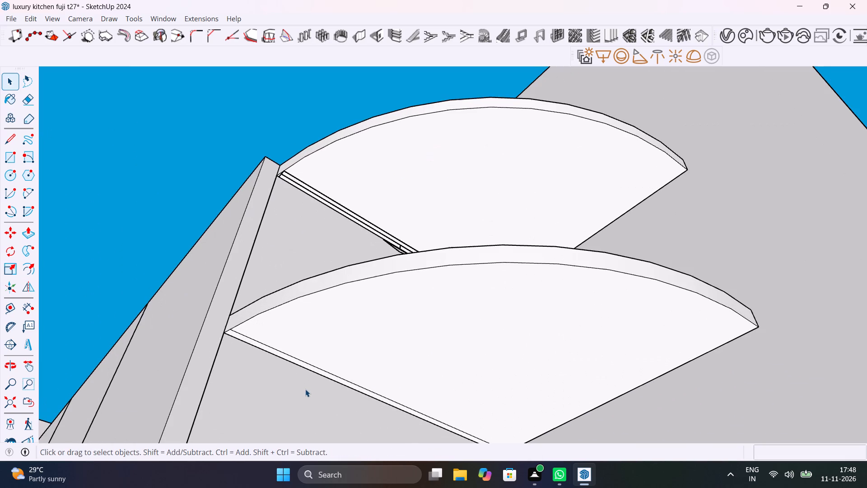
pyautogui.click(597, 60)
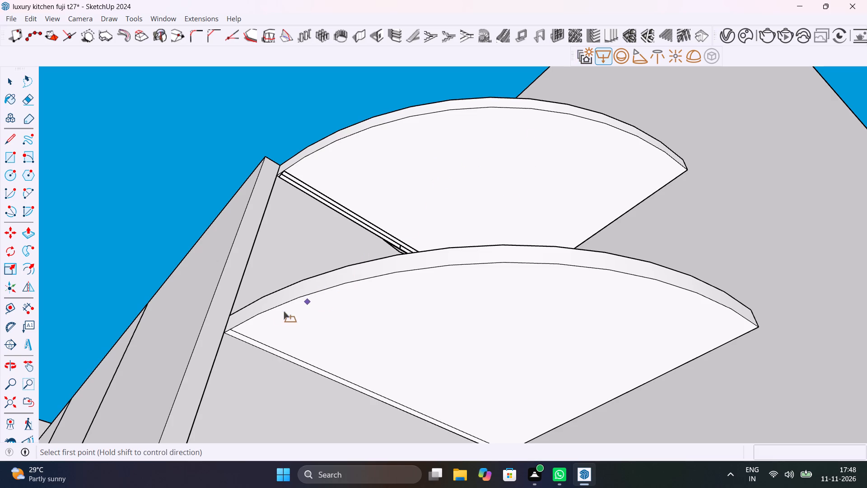
pyautogui.scroll(10, 254, 338)
pyautogui.scroll(8, 203, 316)
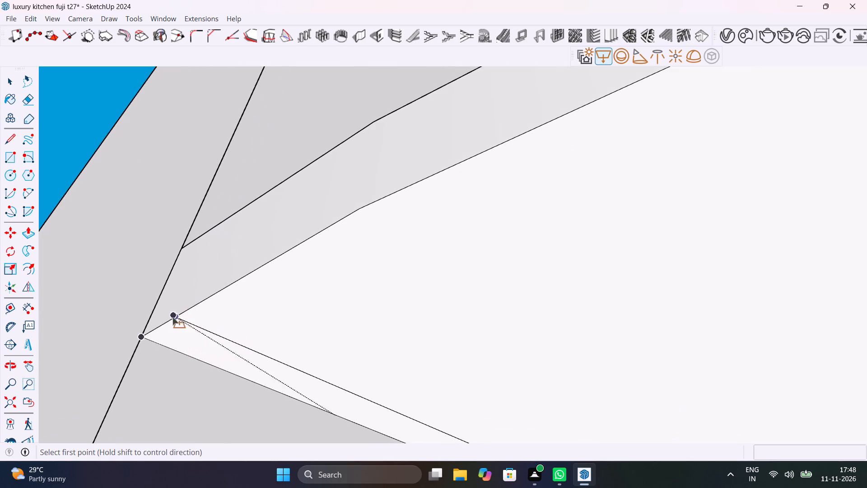
pyautogui.click(176, 316)
pyautogui.scroll(-10, 174, 355)
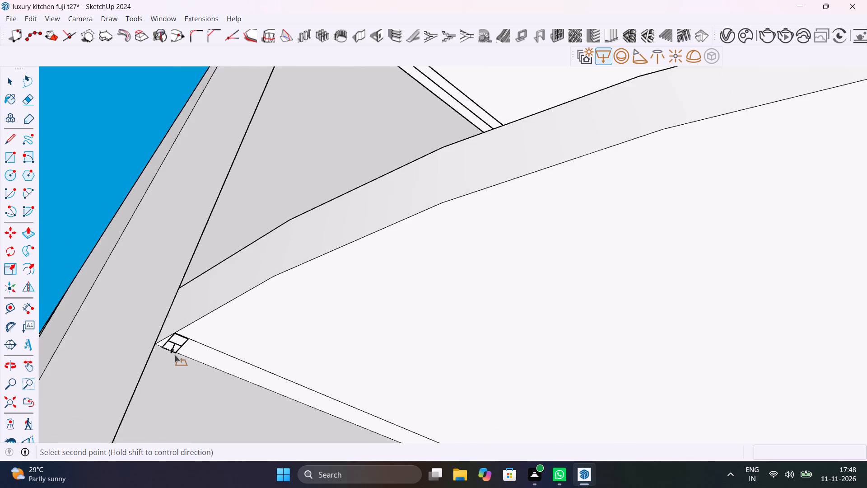
pyautogui.scroll(-15, 174, 355)
pyautogui.moveTo(174, 354); pyautogui.dragTo(174, 392, button='middle')
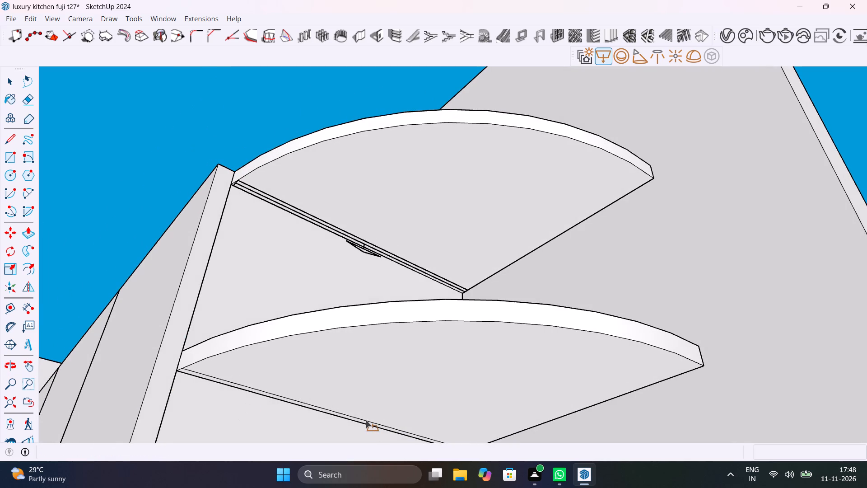
pyautogui.moveTo(364, 420); pyautogui.dragTo(230, 319, button='middle')
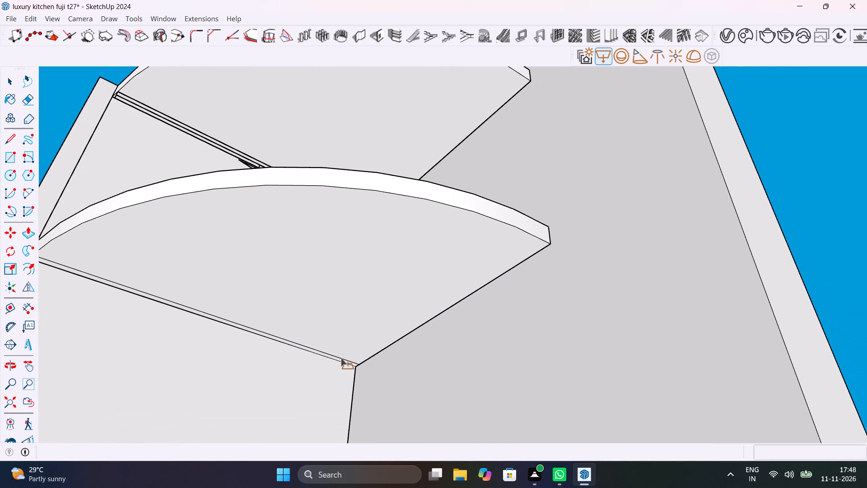
pyautogui.scroll(16, 342, 359)
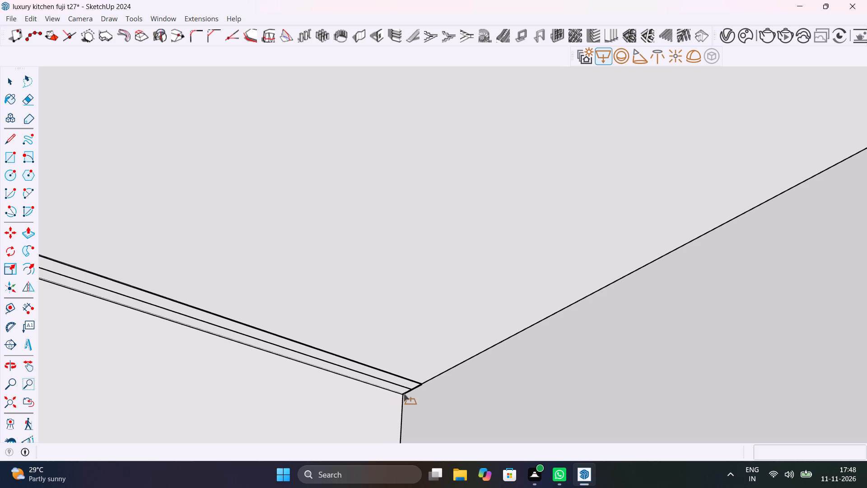
pyautogui.click(401, 396)
pyautogui.scroll(-15, 427, 385)
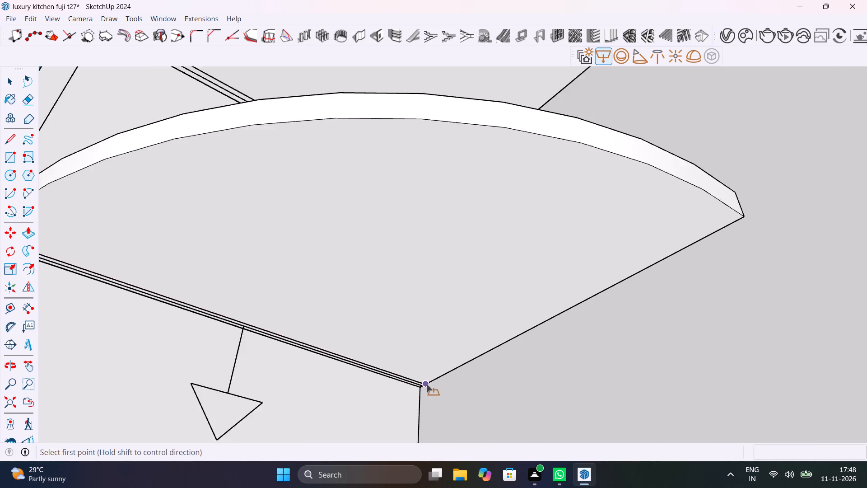
pyautogui.scroll(-6, 427, 385)
pyautogui.press('space')
# Scale the second shelf's rectangle light vertically to about 0.25, flattening its direction arrow.
pyautogui.scroll(5, 345, 401)
pyautogui.click(341, 396)
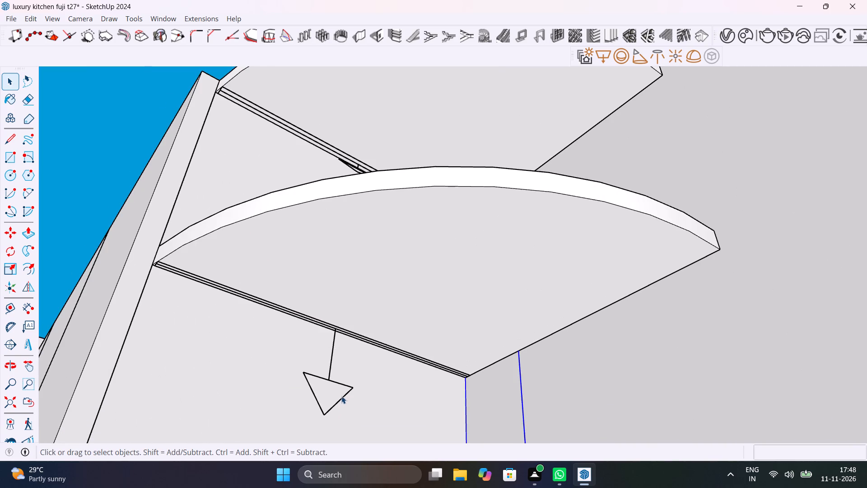
pyautogui.scroll(6, 341, 396)
pyautogui.click(343, 399)
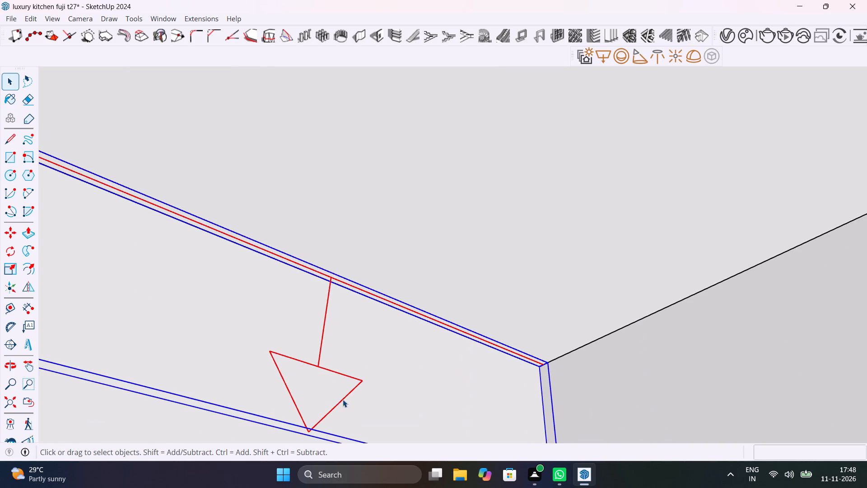
pyautogui.press('s')
pyautogui.click(308, 433)
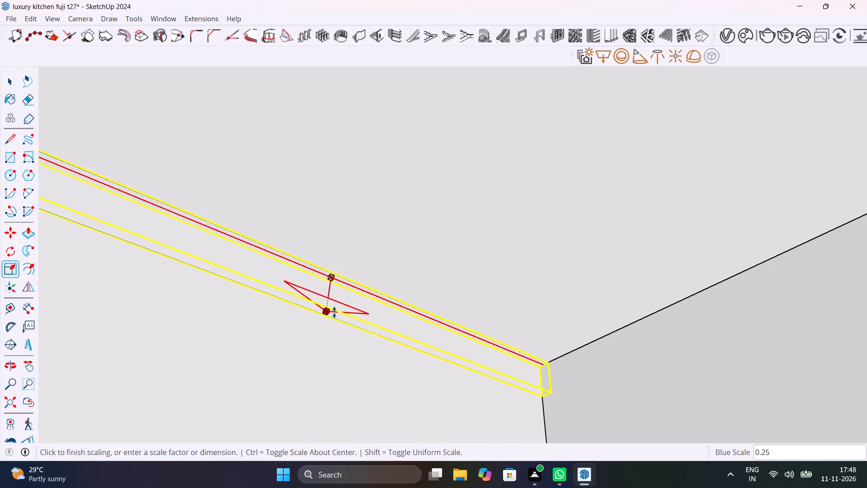
pyautogui.click(336, 310)
pyautogui.scroll(-16, 353, 314)
pyautogui.press('space')
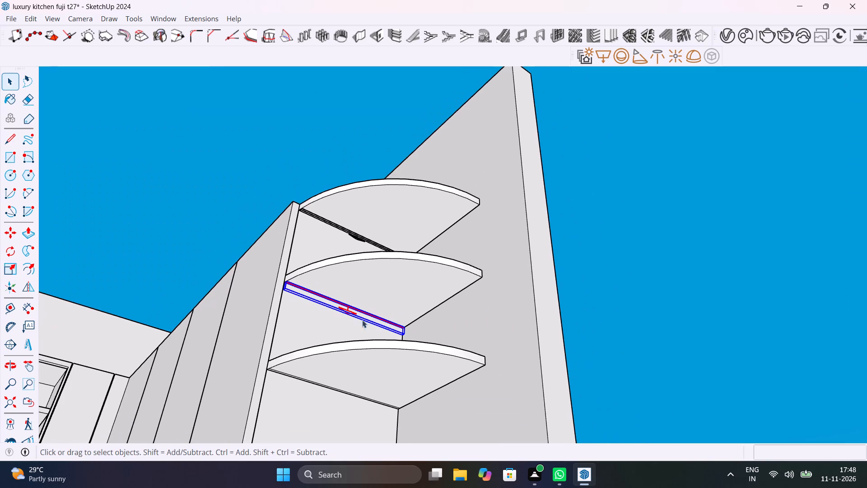
pyautogui.click(575, 313)
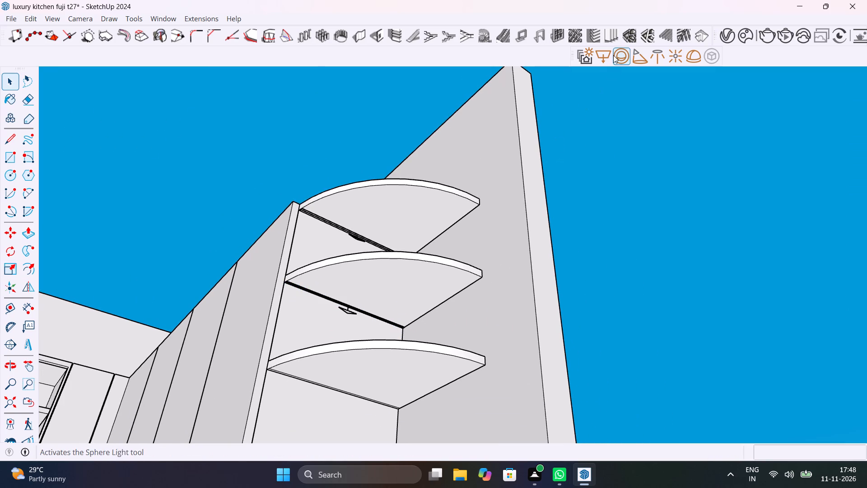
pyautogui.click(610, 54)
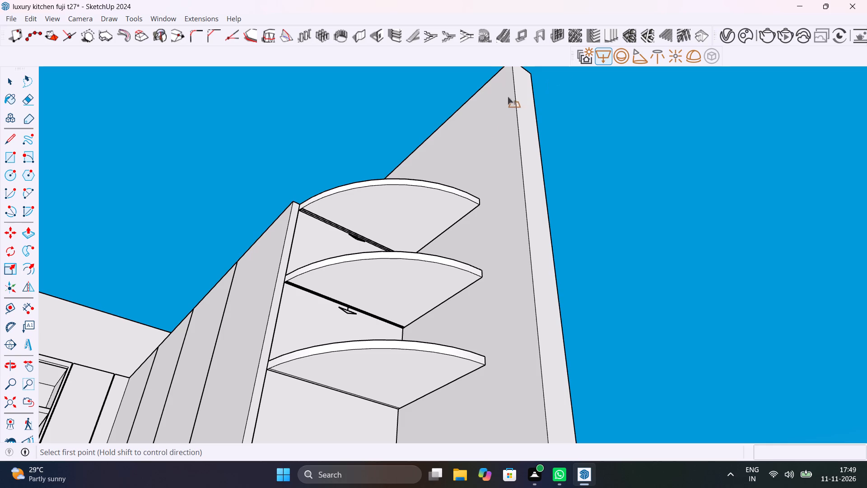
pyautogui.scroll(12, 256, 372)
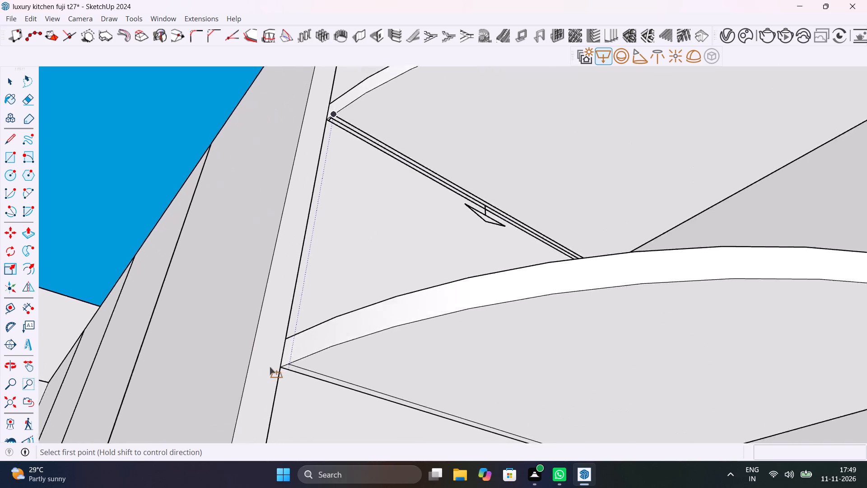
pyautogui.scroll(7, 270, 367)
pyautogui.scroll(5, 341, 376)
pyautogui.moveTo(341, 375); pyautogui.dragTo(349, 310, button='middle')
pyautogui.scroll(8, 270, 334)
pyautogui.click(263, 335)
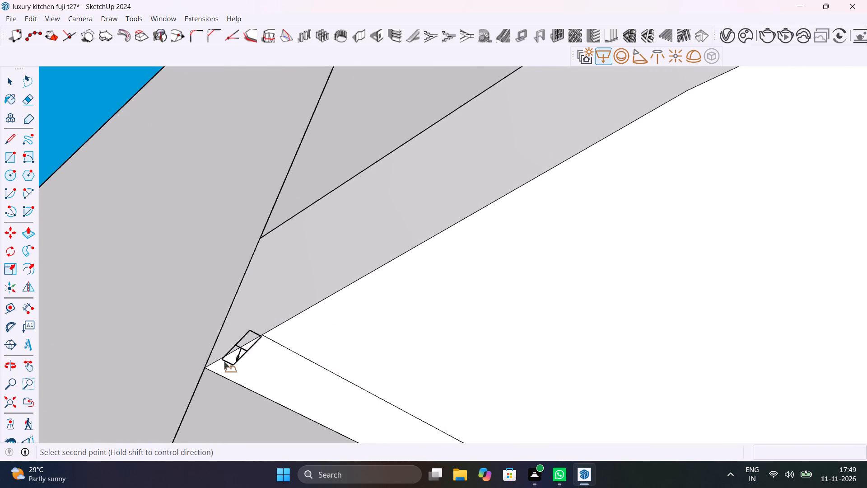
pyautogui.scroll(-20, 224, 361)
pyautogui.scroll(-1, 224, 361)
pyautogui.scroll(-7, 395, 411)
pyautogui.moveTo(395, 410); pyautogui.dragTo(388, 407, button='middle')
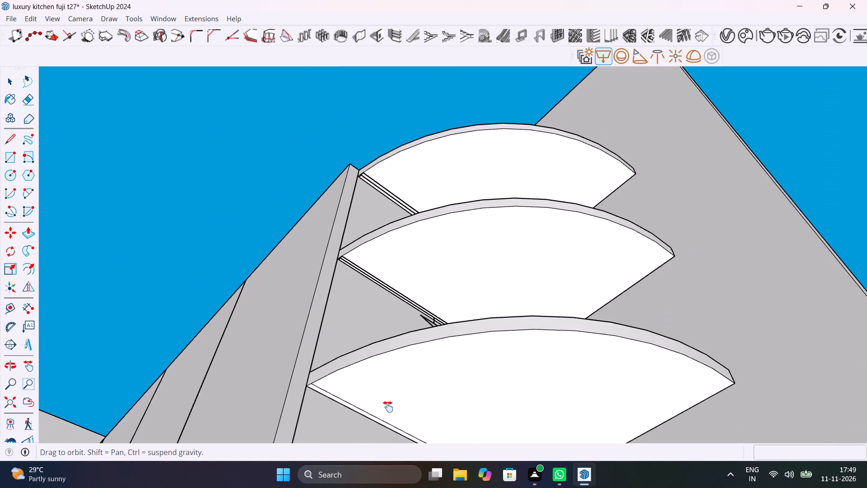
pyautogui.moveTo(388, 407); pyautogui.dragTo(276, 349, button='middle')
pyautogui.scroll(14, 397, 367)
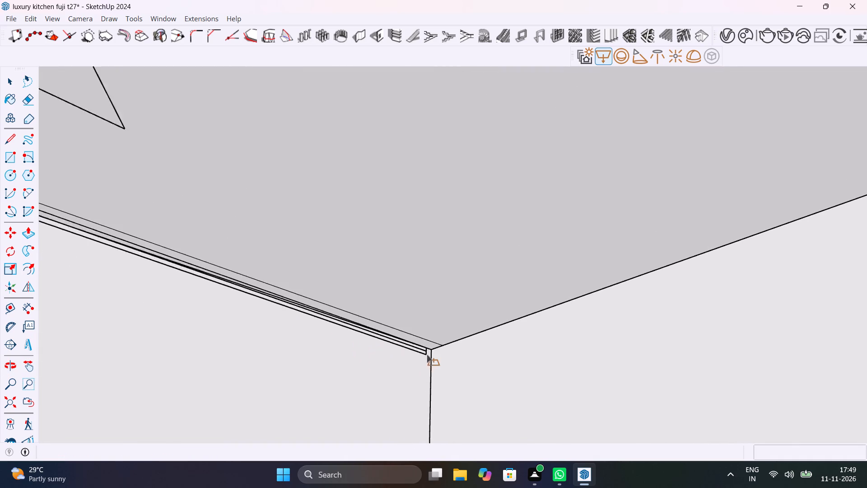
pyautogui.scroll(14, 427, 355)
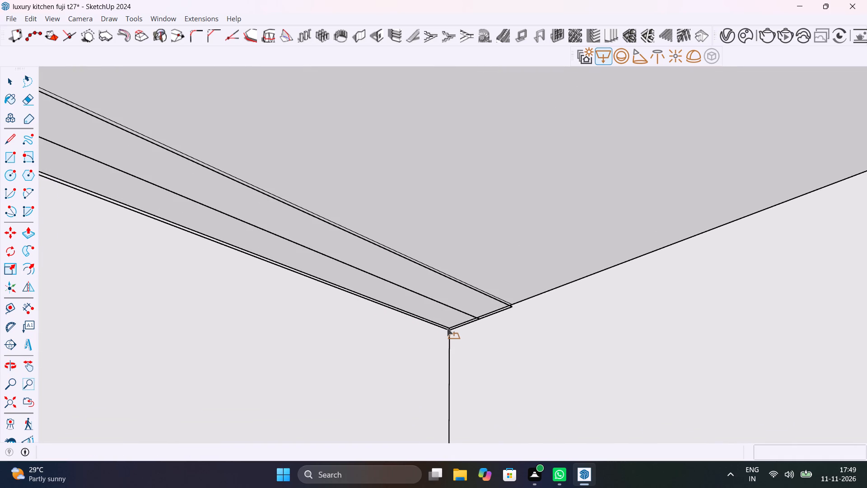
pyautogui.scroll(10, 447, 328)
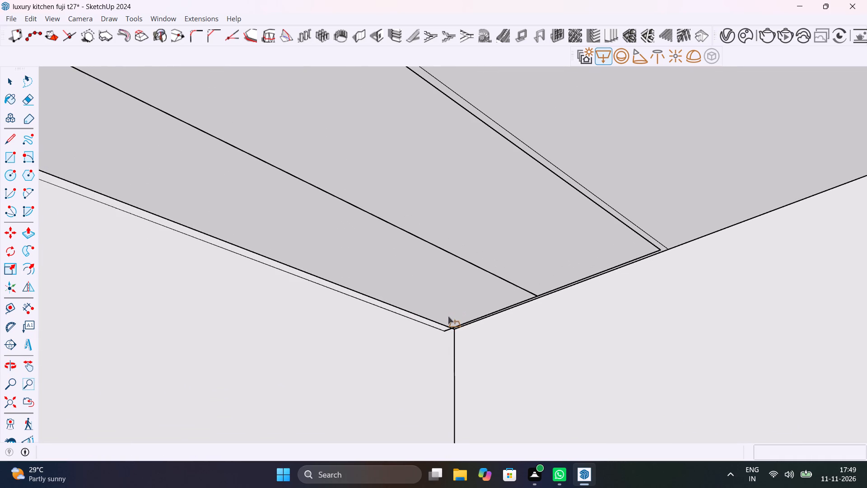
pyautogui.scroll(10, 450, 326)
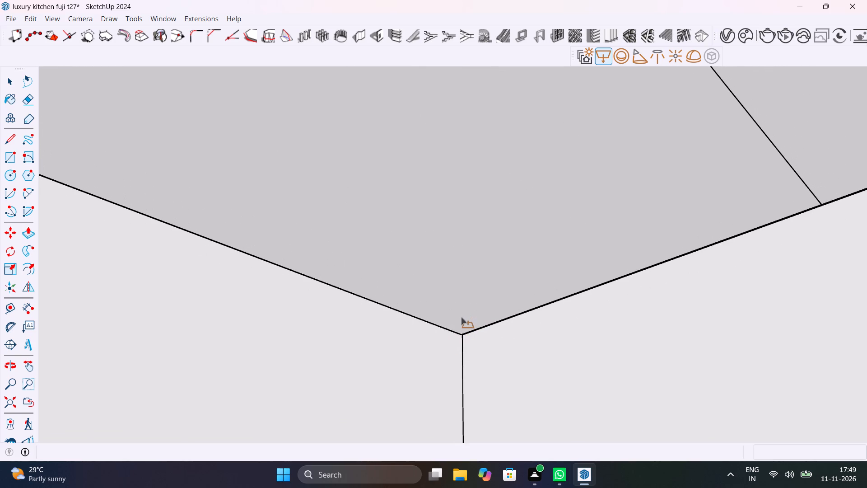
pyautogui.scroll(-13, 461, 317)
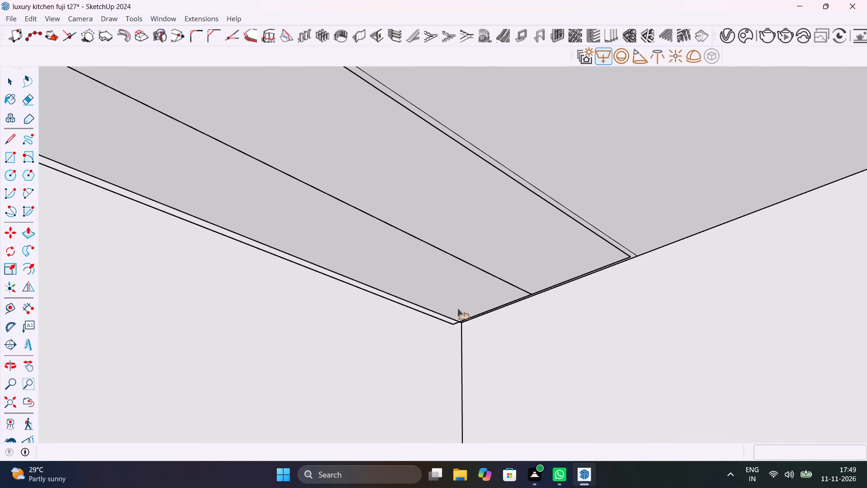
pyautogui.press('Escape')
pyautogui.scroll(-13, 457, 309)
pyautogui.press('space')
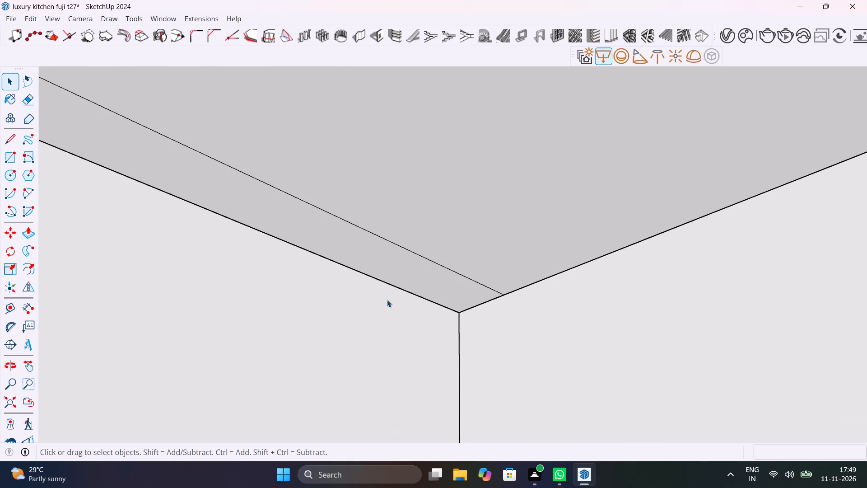
# Place a V-Ray rectangle light along the copied-edge strip on the underside of the upper unit's third curved shelf from the top.
pyautogui.keyDown('shift'); pyautogui.moveTo(349, 297); pyautogui.dragTo(637, 410, button='middle'); pyautogui.keyUp('shift')
pyautogui.scroll(-19, 507, 331)
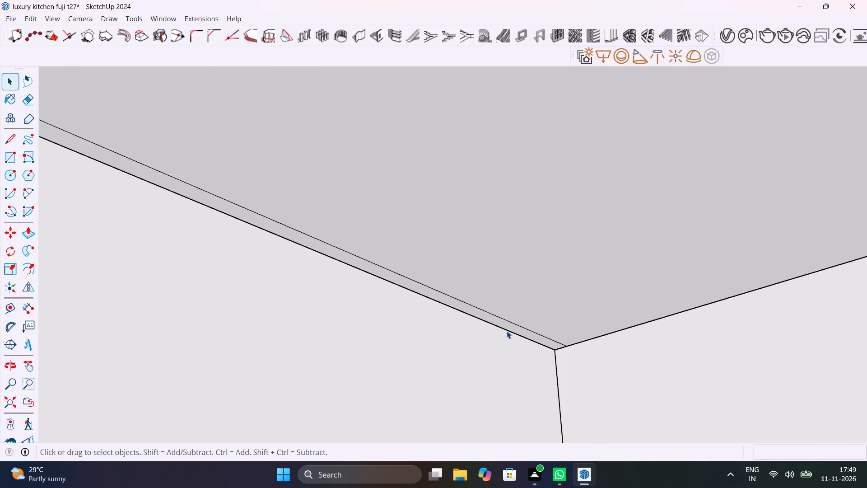
pyautogui.scroll(-2, 507, 331)
pyautogui.keyDown('shift'); pyautogui.moveTo(416, 305); pyautogui.dragTo(650, 422, button='middle'); pyautogui.keyUp('shift')
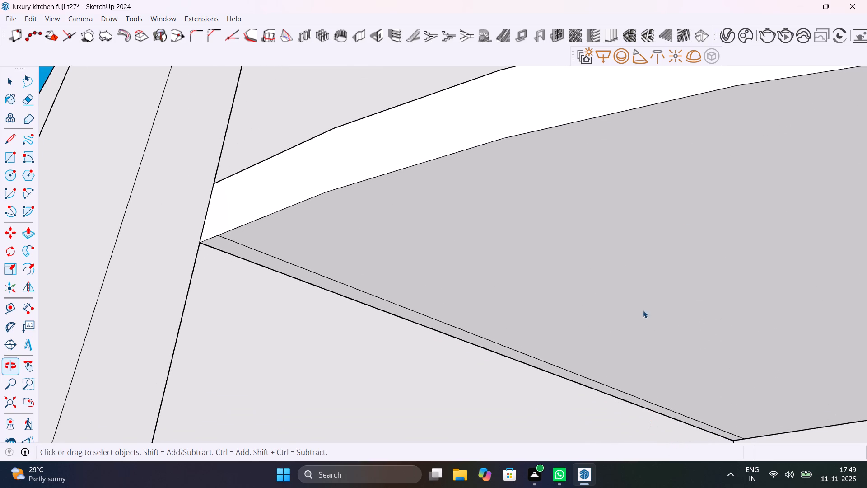
pyautogui.click(604, 56)
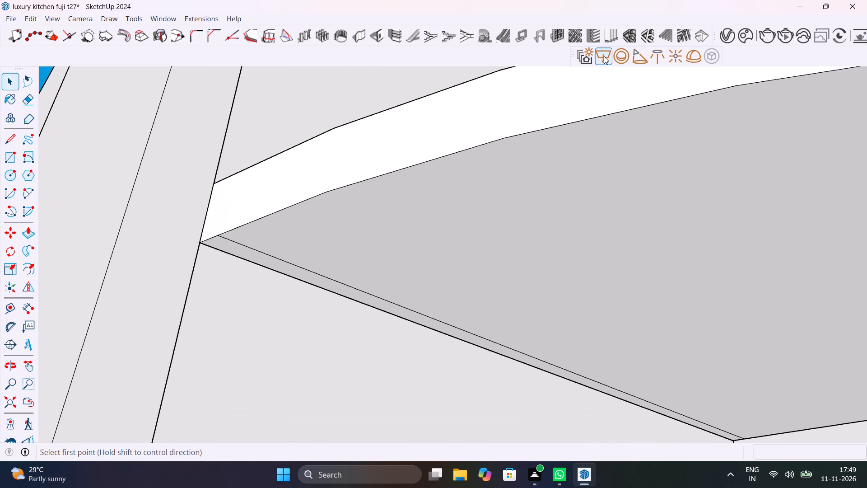
pyautogui.scroll(12, 203, 234)
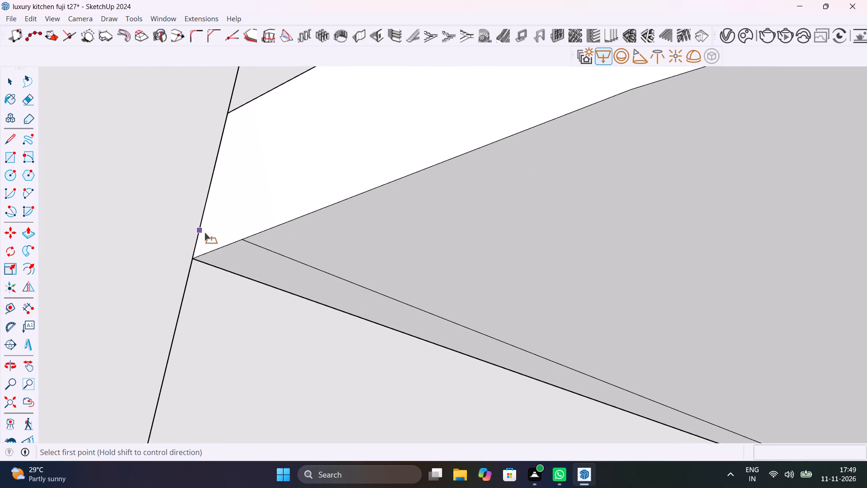
pyautogui.scroll(4, 205, 233)
pyautogui.click(274, 247)
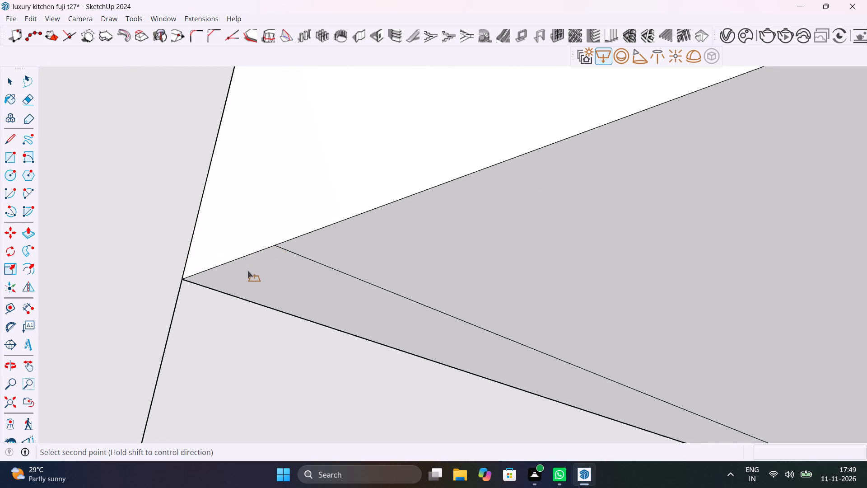
pyautogui.scroll(-13, 247, 271)
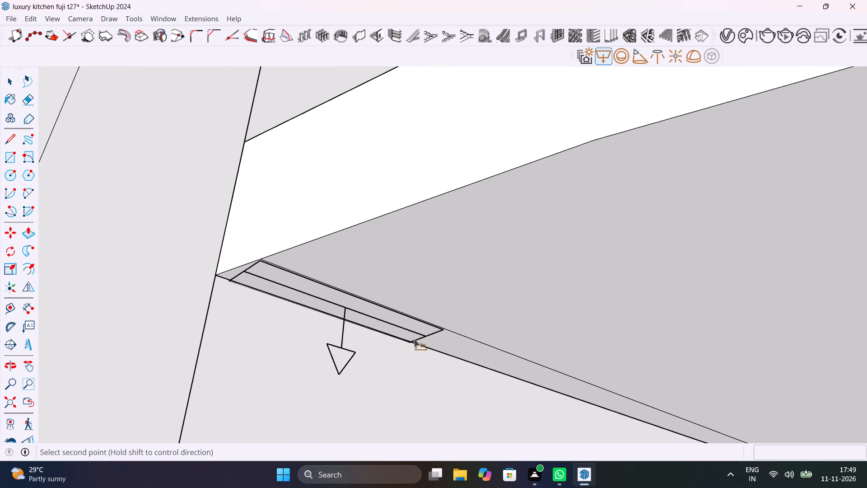
pyautogui.scroll(-6, 414, 339)
pyautogui.scroll(-1, 573, 388)
pyautogui.moveTo(573, 388); pyautogui.dragTo(557, 379, button='middle')
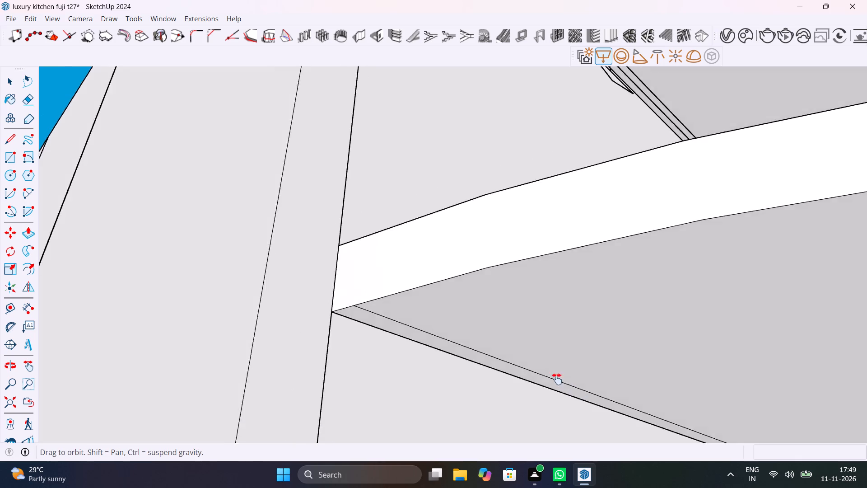
pyautogui.moveTo(557, 379); pyautogui.dragTo(332, 305, button='middle')
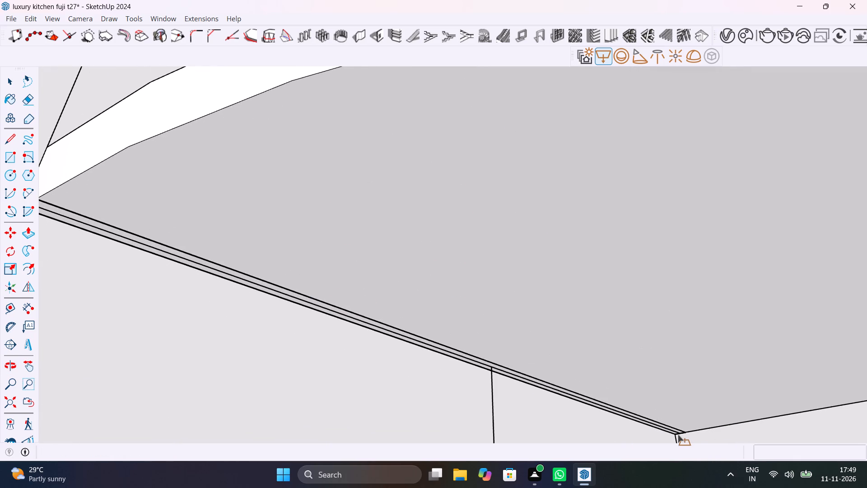
pyautogui.scroll(20, 678, 434)
pyautogui.scroll(2, 678, 434)
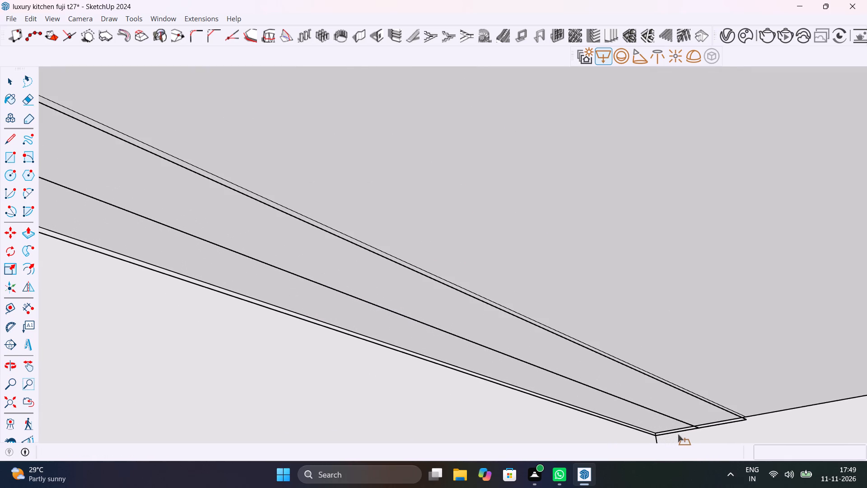
pyautogui.scroll(1, 678, 434)
pyautogui.moveTo(678, 434); pyautogui.dragTo(707, 388, button='middle')
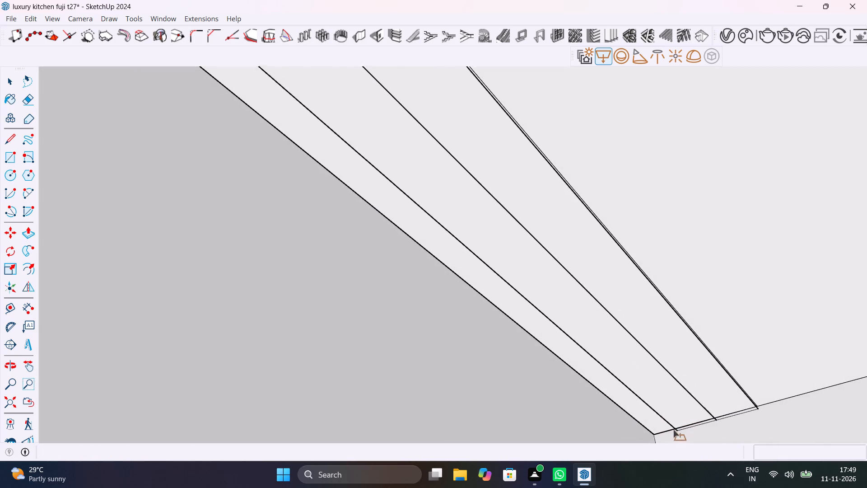
pyautogui.click(651, 432)
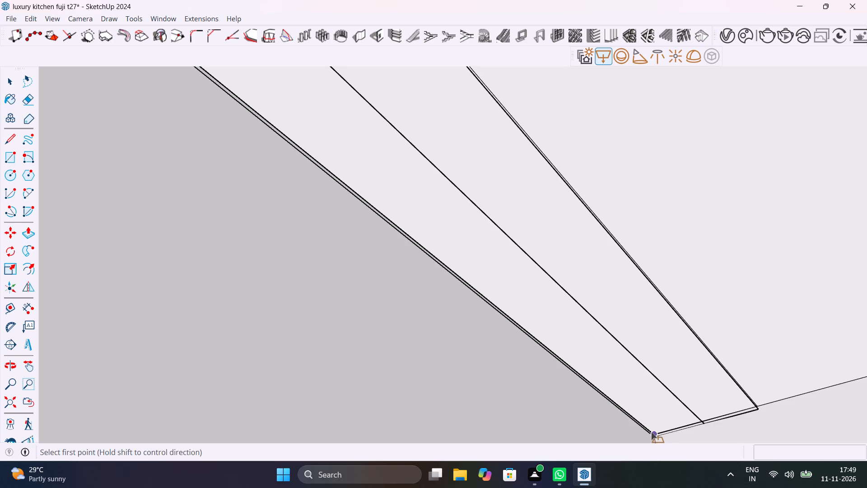
pyautogui.scroll(-20, 698, 408)
pyautogui.scroll(-5, 698, 408)
pyautogui.moveTo(536, 396); pyautogui.dragTo(536, 395, button='middle')
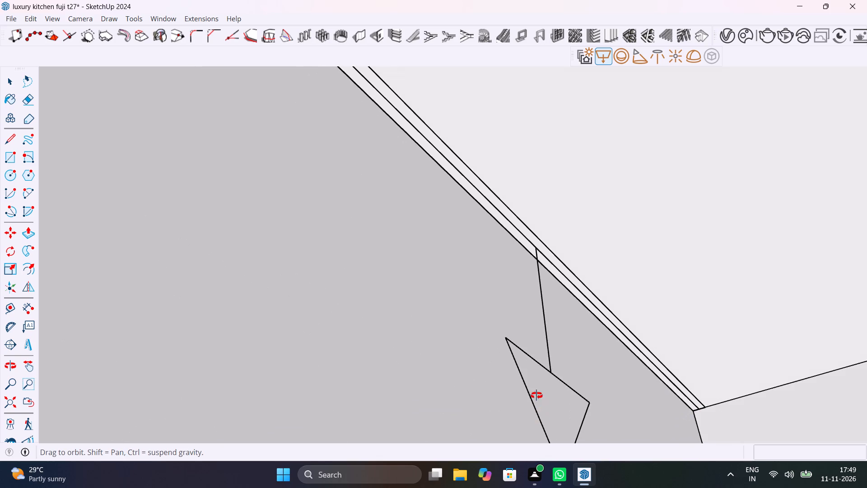
pyautogui.moveTo(536, 395); pyautogui.dragTo(353, 315, button='middle')
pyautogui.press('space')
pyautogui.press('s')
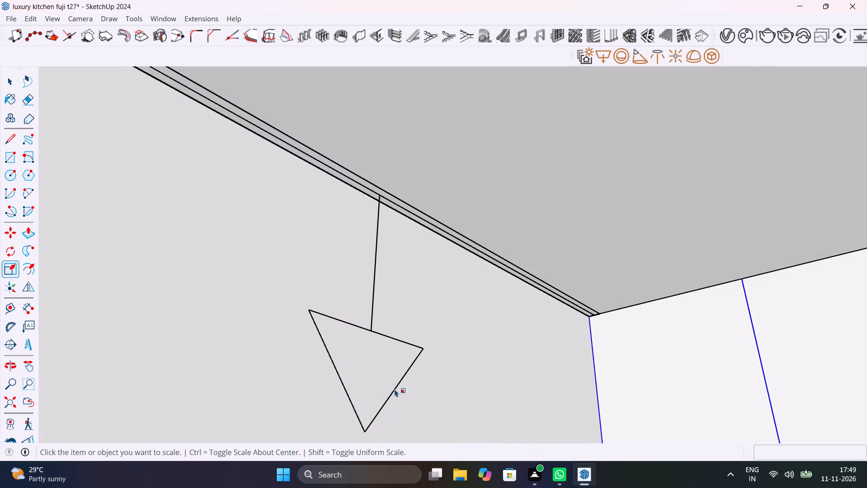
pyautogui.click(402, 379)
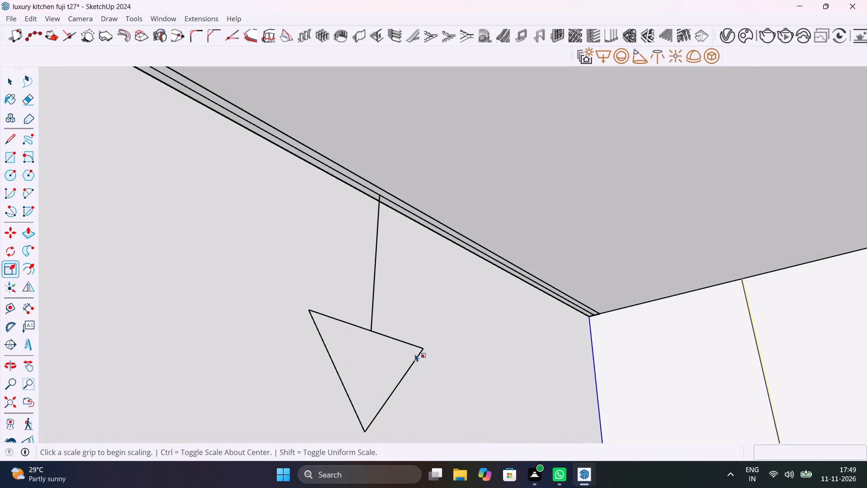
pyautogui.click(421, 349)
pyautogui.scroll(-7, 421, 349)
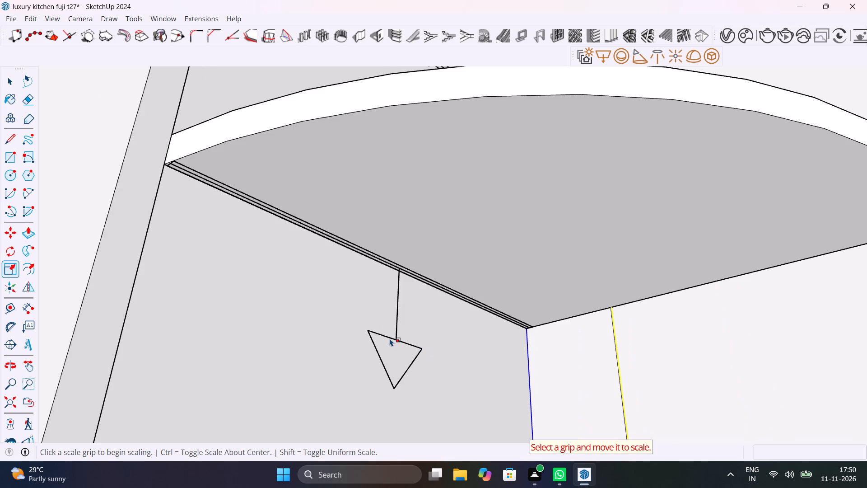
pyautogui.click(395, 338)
# Scale the third shelf's rectangle light vertically to about 0.19, flattening its direction arrow.
pyautogui.scroll(-9, 395, 337)
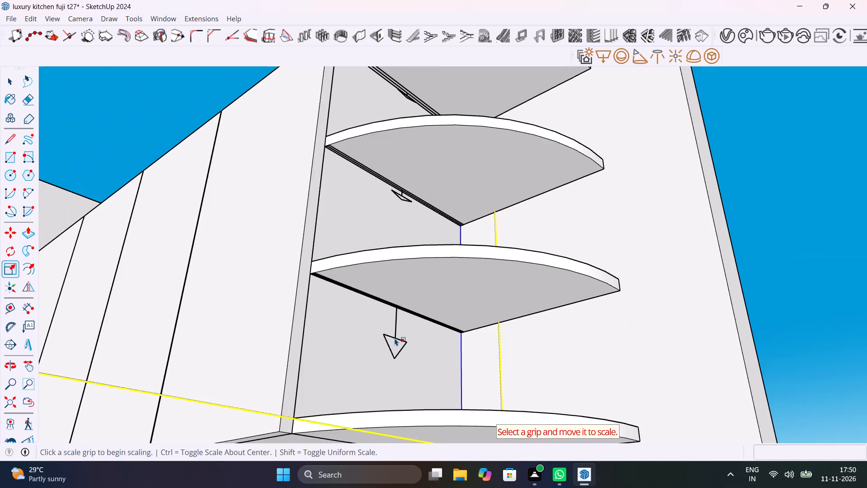
pyautogui.moveTo(395, 337); pyautogui.dragTo(355, 415, button='middle')
pyautogui.scroll(5, 394, 349)
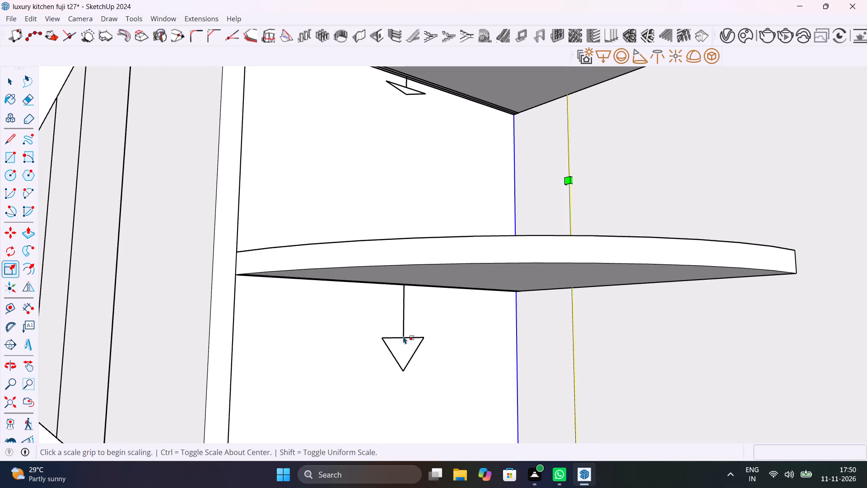
pyautogui.press('space')
pyautogui.click(403, 333)
pyautogui.press('s')
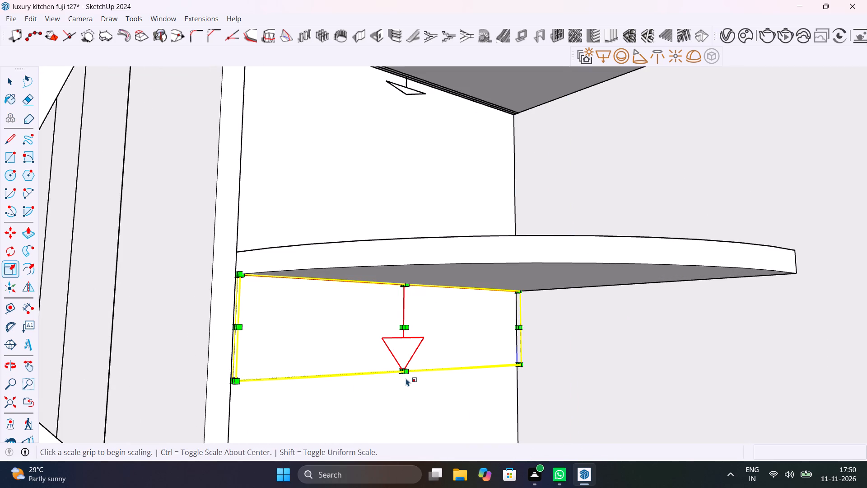
pyautogui.scroll(16, 403, 370)
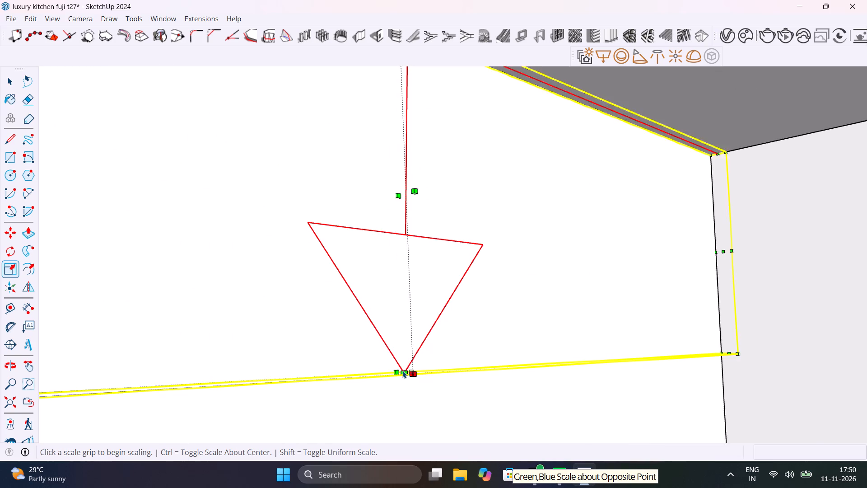
pyautogui.scroll(3, 403, 371)
pyautogui.click(403, 374)
pyautogui.scroll(-13, 414, 279)
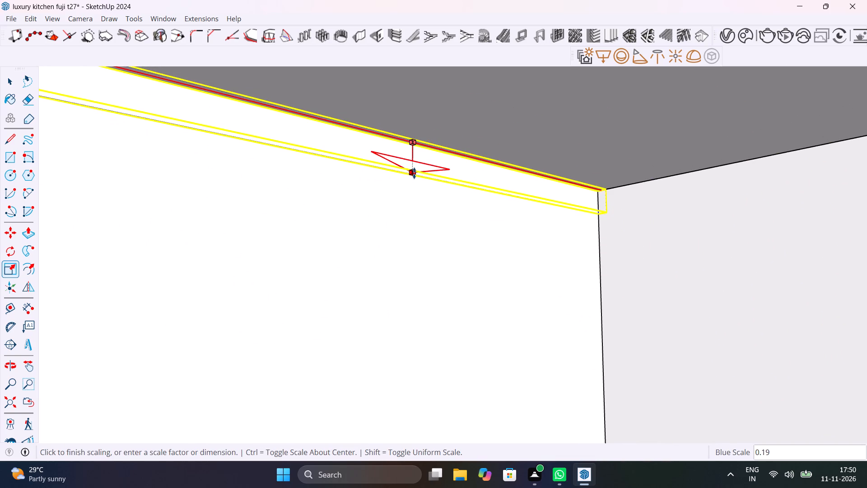
pyautogui.click(414, 173)
pyautogui.scroll(-13, 444, 217)
pyautogui.press('space')
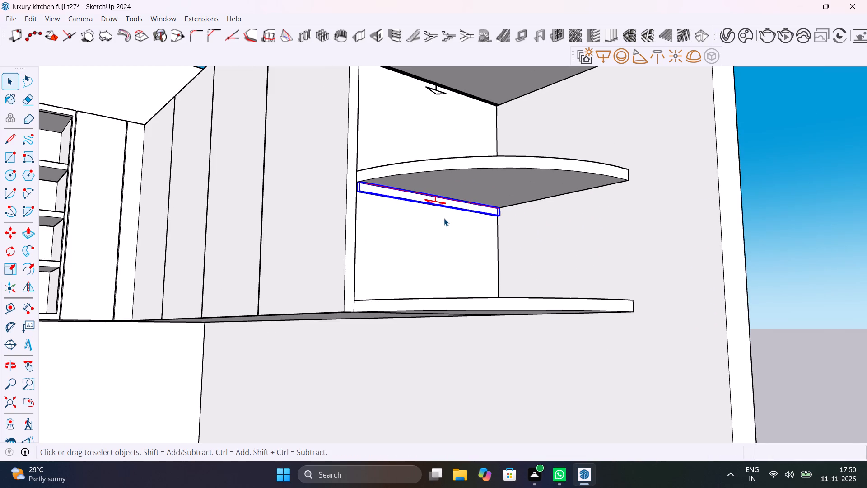
pyautogui.scroll(-10, 471, 262)
pyautogui.press('space')
pyautogui.click(624, 272)
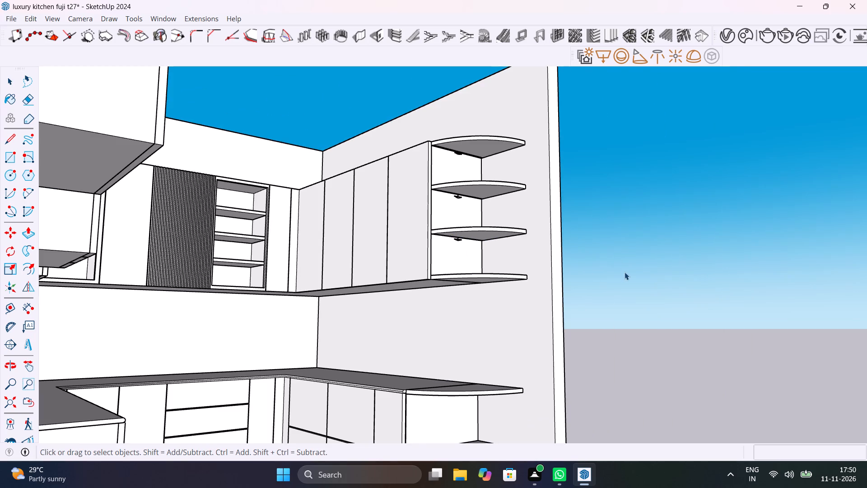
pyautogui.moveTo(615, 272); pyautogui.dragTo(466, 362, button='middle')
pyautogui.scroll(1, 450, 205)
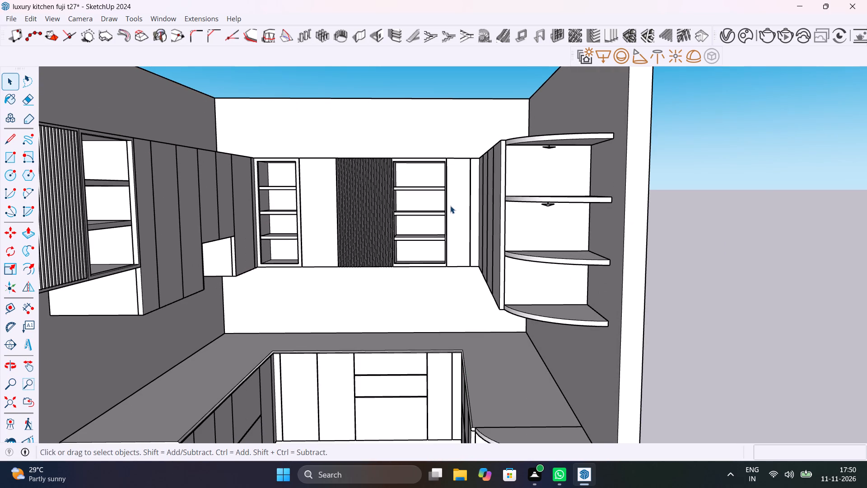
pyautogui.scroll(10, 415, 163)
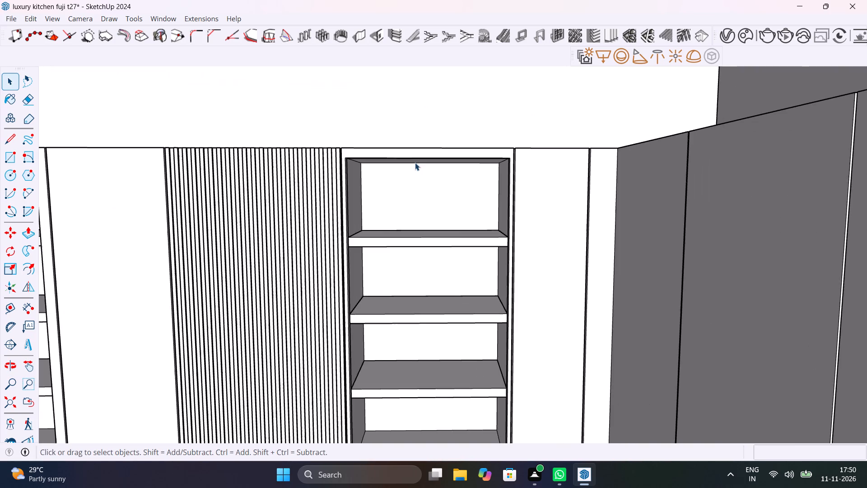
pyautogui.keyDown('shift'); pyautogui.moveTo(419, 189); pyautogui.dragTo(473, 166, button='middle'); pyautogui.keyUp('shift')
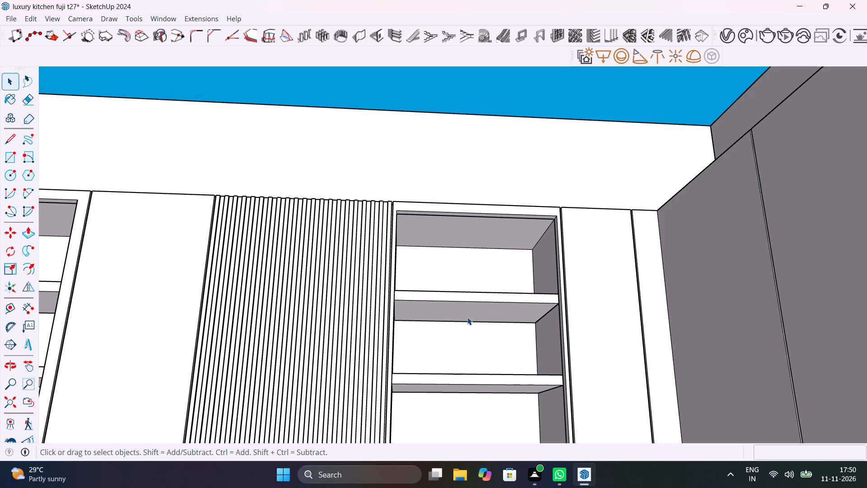
# Place a narrow V-Ray rectangle light along the back edge of the top compartment's ceiling in the open-shelf unit right of the fluted panel.
pyautogui.scroll(4, 467, 317)
pyautogui.keyDown('shift'); pyautogui.moveTo(466, 318); pyautogui.dragTo(446, 284, button='middle'); pyautogui.keyUp('shift')
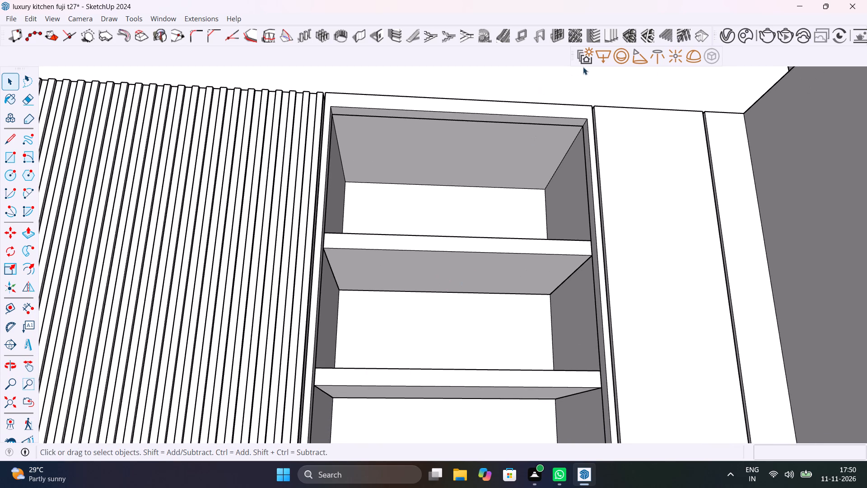
pyautogui.click(600, 57)
pyautogui.moveTo(459, 155); pyautogui.dragTo(456, 189, button='middle')
pyautogui.click(348, 169)
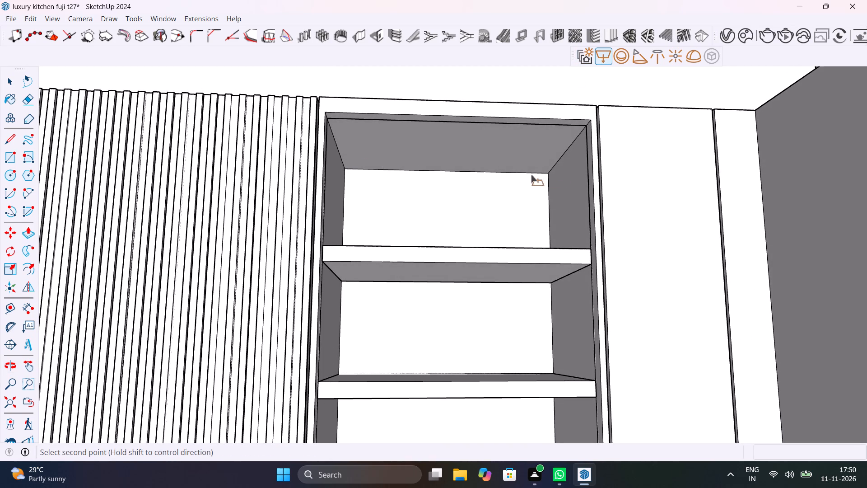
pyautogui.scroll(3, 562, 161)
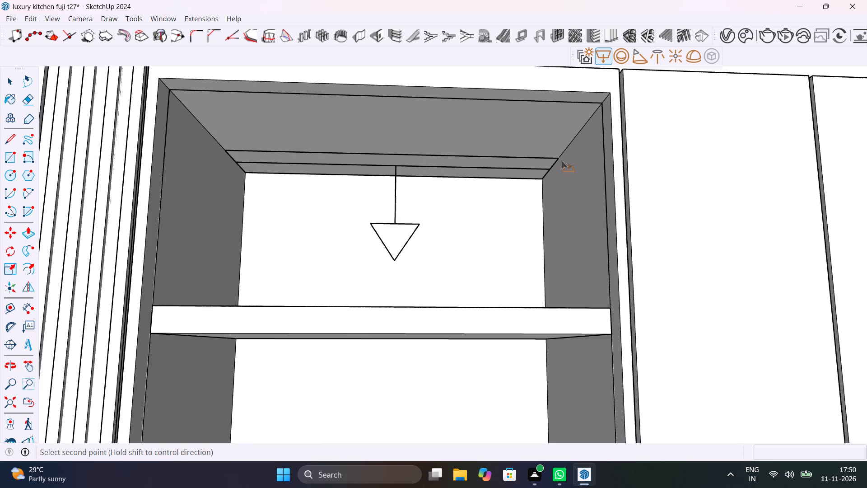
pyautogui.scroll(2, 562, 161)
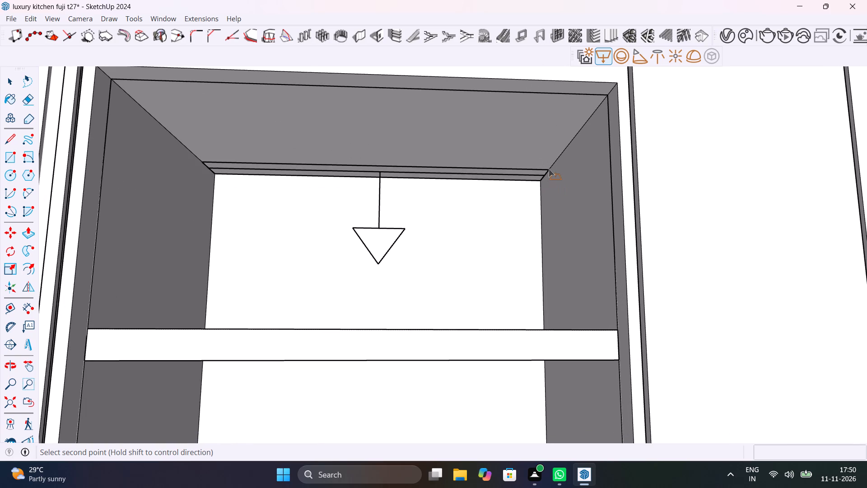
pyautogui.click(549, 169)
pyautogui.press('space')
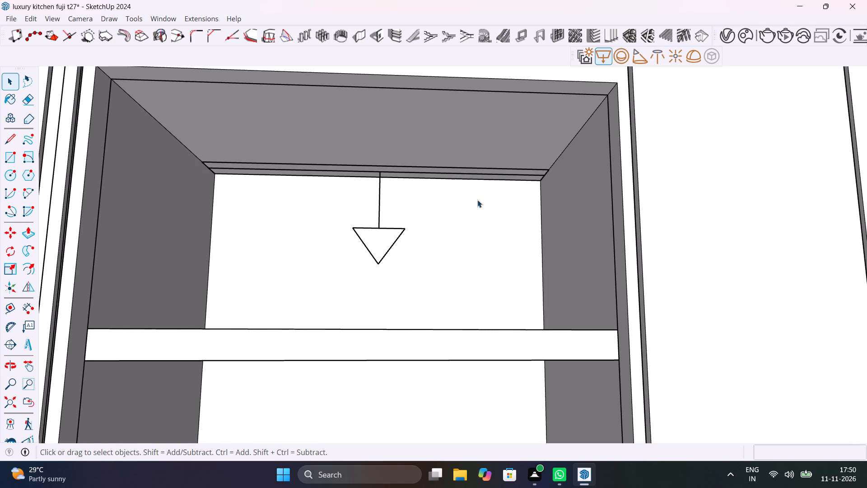
# Scale the top compartment's rectangle light vertically to about 0.24, flattening its direction arrow.
pyautogui.click(390, 244)
pyautogui.click(390, 247)
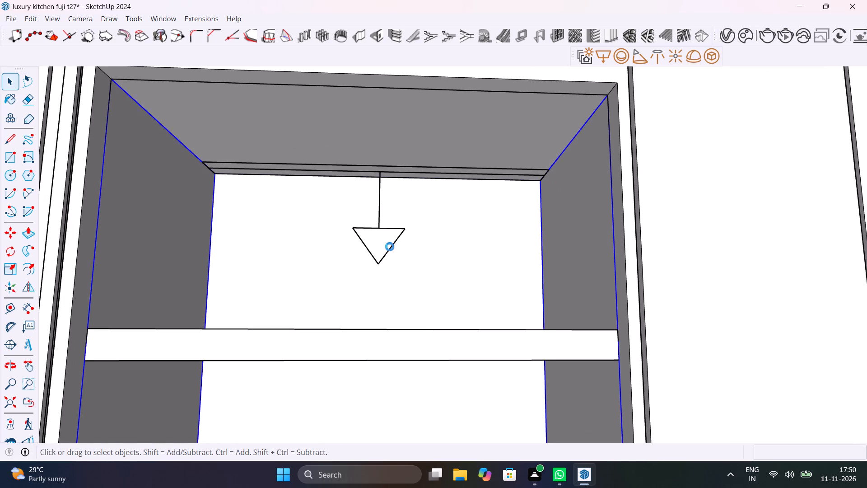
pyautogui.press('s')
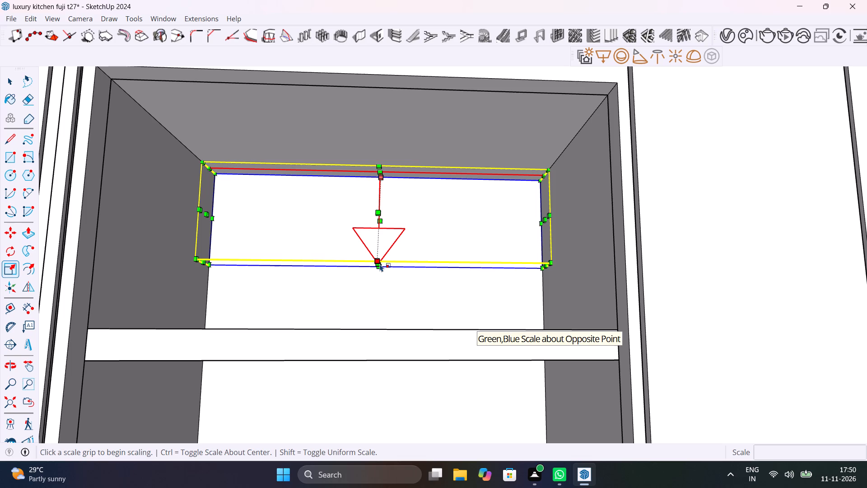
pyautogui.click(380, 267)
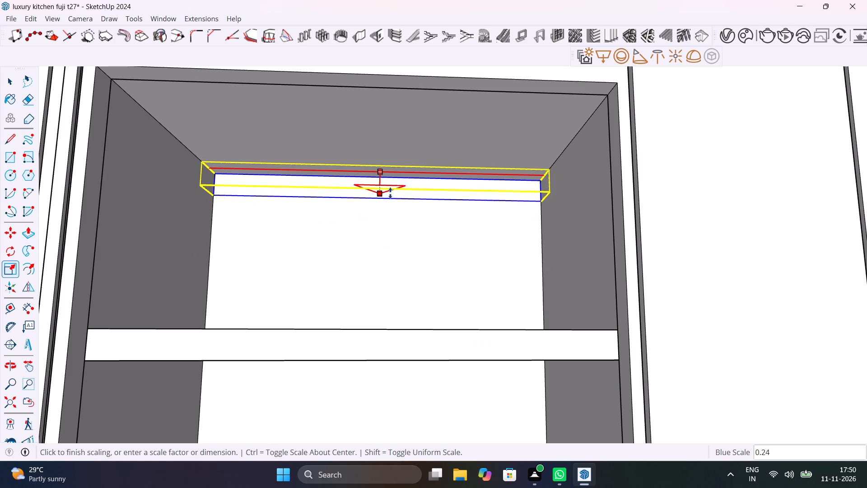
pyautogui.click(391, 191)
pyautogui.press('space')
# Place a narrow V-Ray rectangle light along the back edge of the second compartment's ceiling, under the unit's first shelf.
pyautogui.scroll(-6, 482, 225)
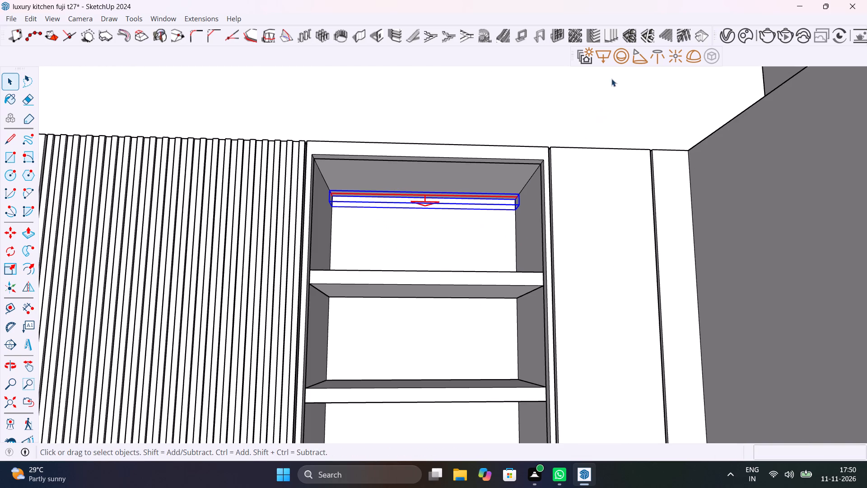
pyautogui.click(606, 50)
pyautogui.scroll(-1, 389, 314)
pyautogui.moveTo(388, 312); pyautogui.dragTo(386, 276, button='middle')
pyautogui.scroll(10, 369, 302)
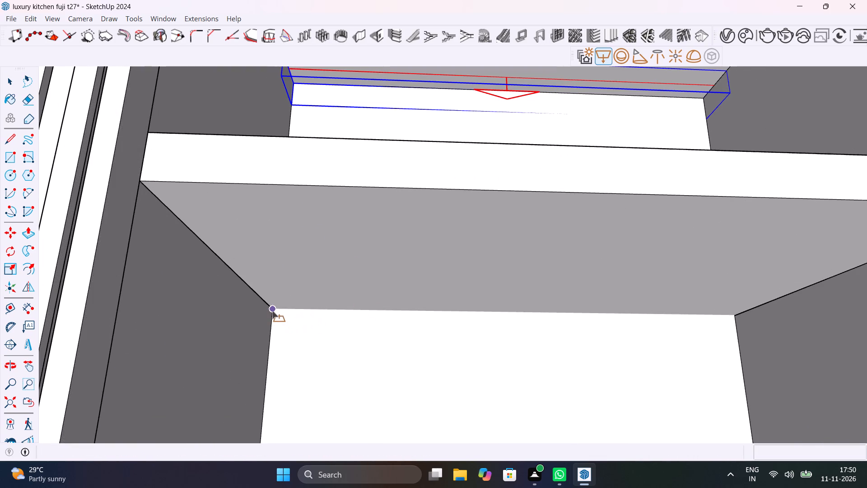
pyautogui.click(272, 311)
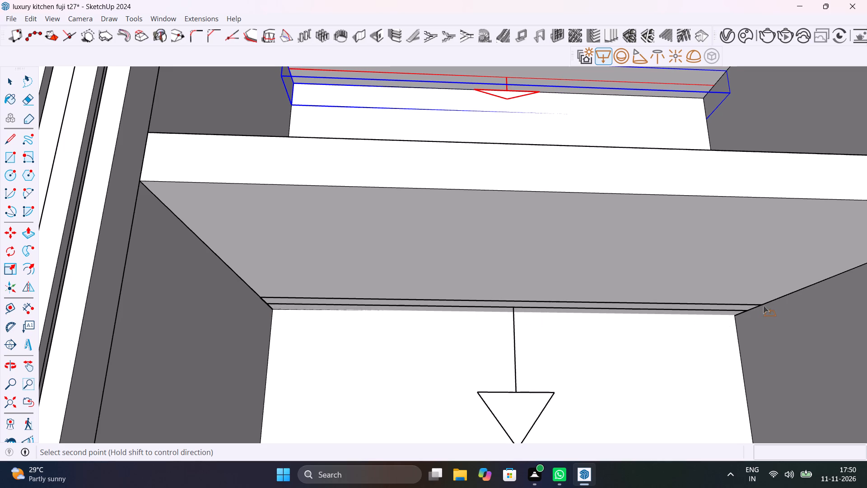
pyautogui.click(764, 305)
pyautogui.press('space')
# Scale the second compartment's rectangle light down vertically so its direction arrow is nearly flat.
pyautogui.scroll(-5, 624, 324)
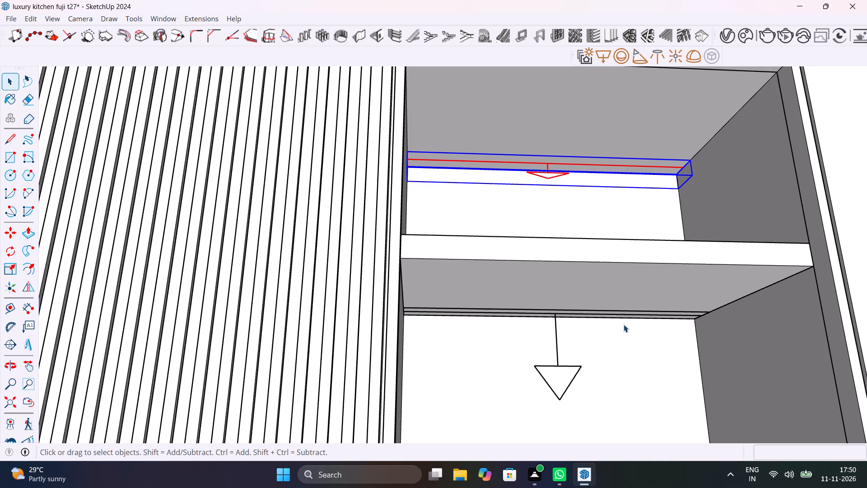
pyautogui.click(575, 372)
pyautogui.scroll(5, 575, 372)
pyautogui.click(576, 378)
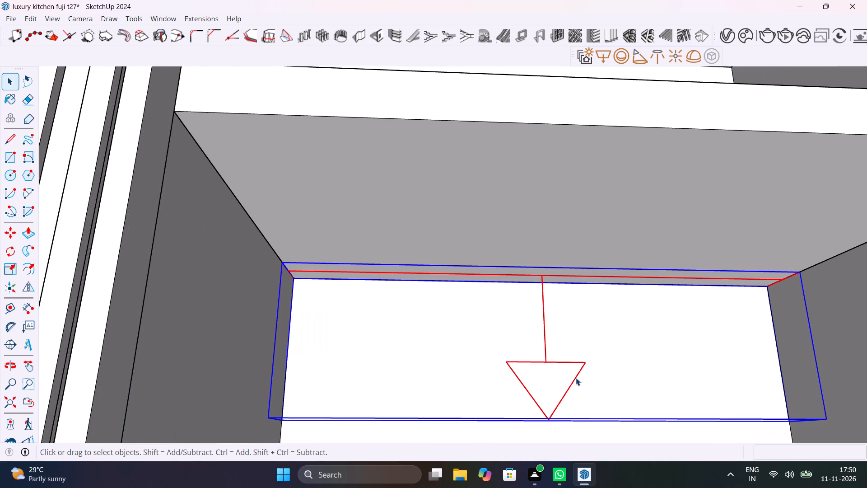
pyautogui.press('s')
pyautogui.click(547, 422)
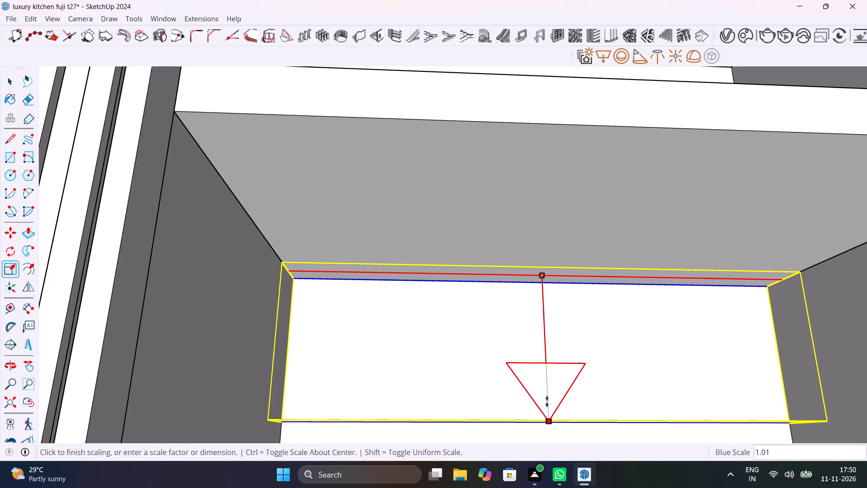
pyautogui.click(548, 300)
pyautogui.scroll(-2, 581, 314)
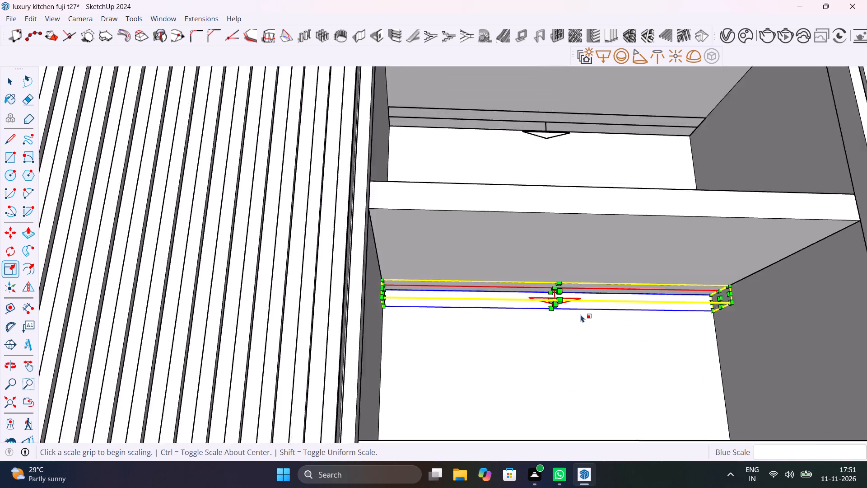
pyautogui.scroll(-10, 581, 314)
pyautogui.press('space')
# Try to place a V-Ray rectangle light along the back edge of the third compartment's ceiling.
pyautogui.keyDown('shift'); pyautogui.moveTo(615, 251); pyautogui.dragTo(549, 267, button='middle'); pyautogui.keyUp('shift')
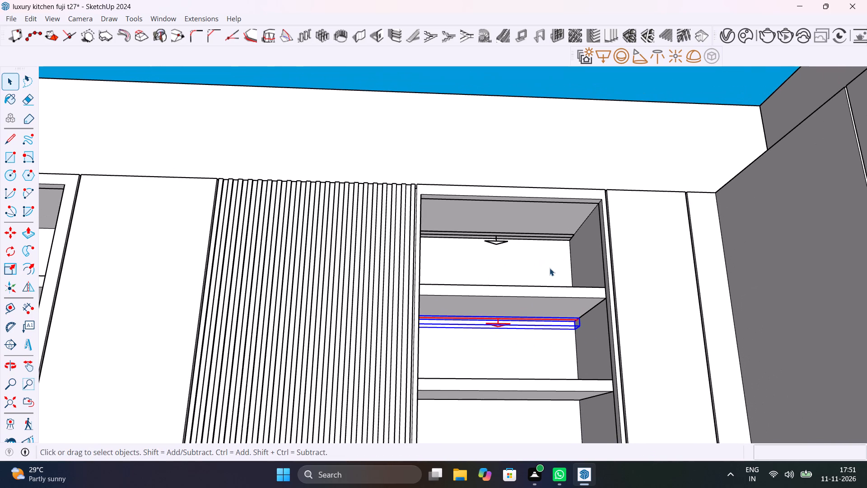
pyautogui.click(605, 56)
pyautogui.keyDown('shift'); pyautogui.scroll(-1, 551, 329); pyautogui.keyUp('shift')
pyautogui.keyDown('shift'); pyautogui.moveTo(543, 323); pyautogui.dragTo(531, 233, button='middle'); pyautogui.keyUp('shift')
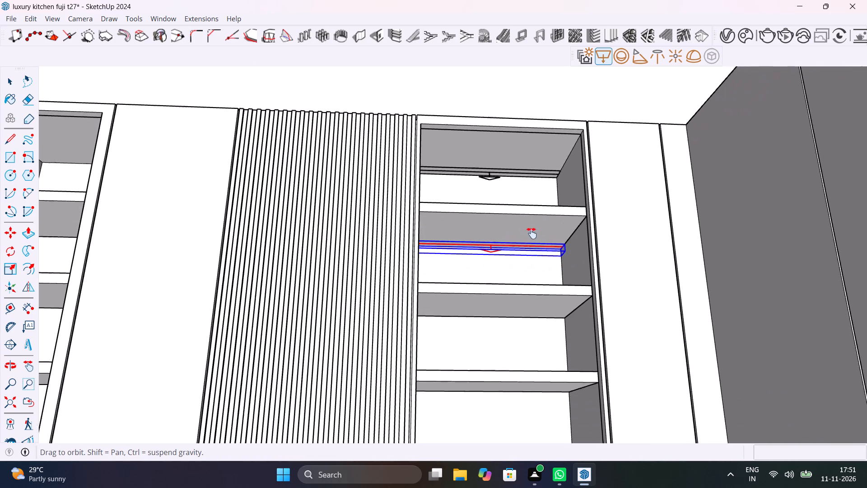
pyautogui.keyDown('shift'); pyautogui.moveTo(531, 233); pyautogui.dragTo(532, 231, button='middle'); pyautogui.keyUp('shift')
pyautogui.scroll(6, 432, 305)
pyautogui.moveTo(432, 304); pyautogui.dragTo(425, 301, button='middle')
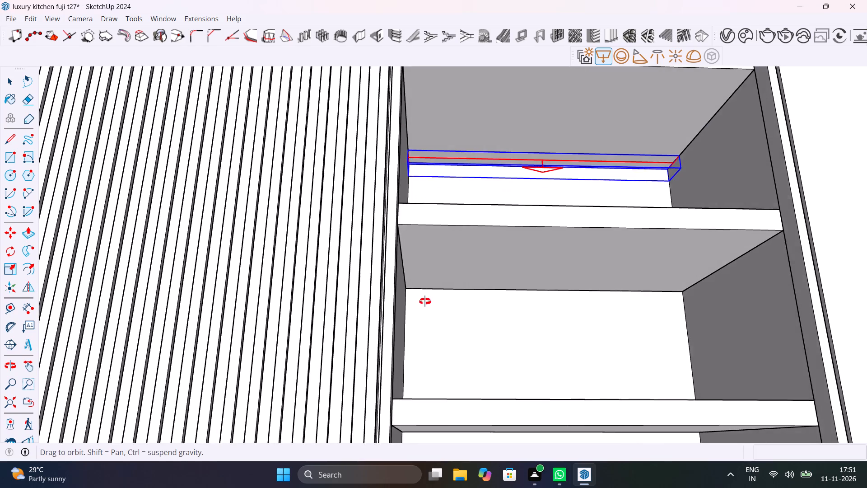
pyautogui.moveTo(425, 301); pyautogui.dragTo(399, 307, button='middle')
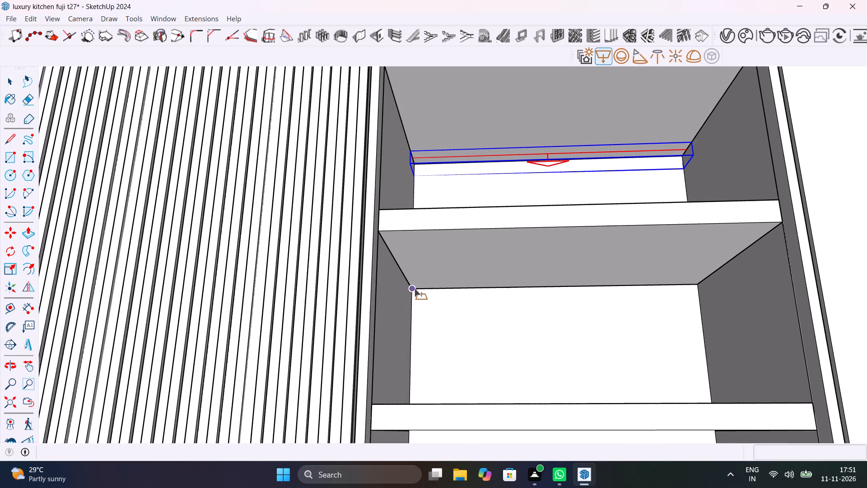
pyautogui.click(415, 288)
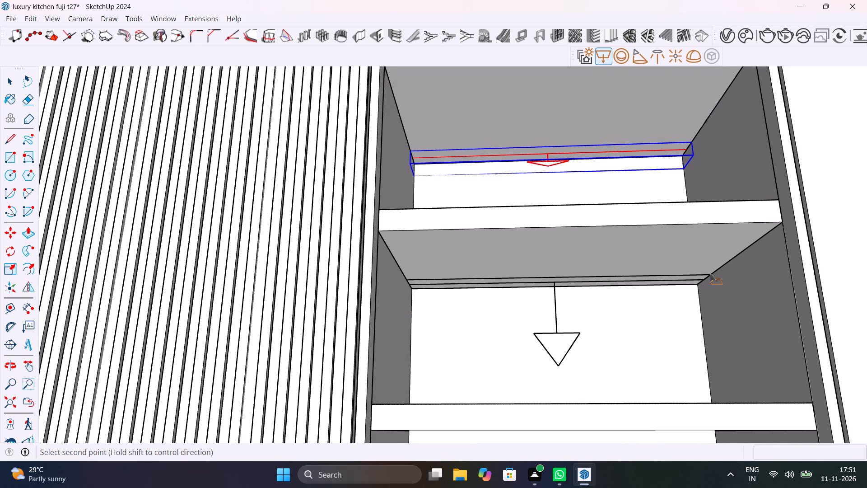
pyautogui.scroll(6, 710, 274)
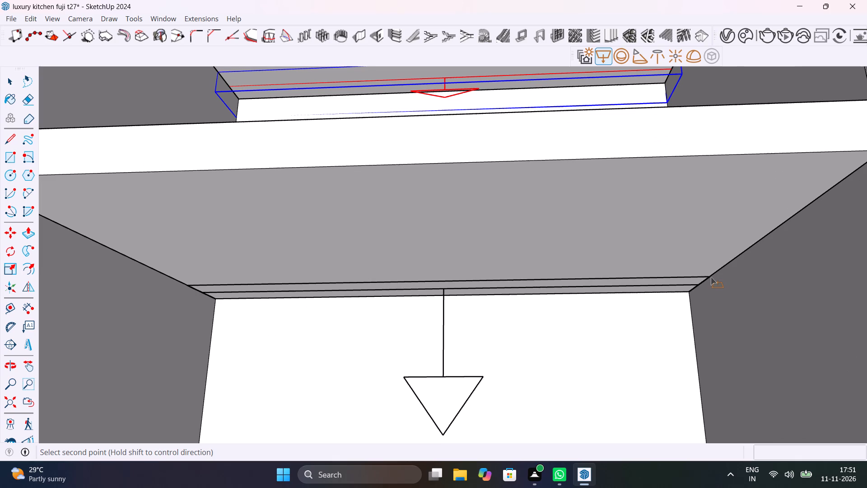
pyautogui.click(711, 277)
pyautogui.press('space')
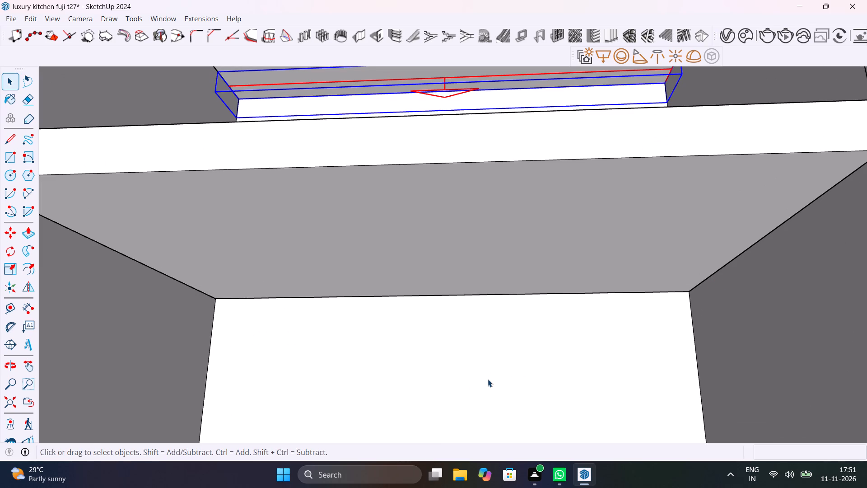
# Place a narrow V-Ray rectangle light along the back edge of the third compartment's ceiling, from the back corner to the opposite side wall.
pyautogui.click(599, 59)
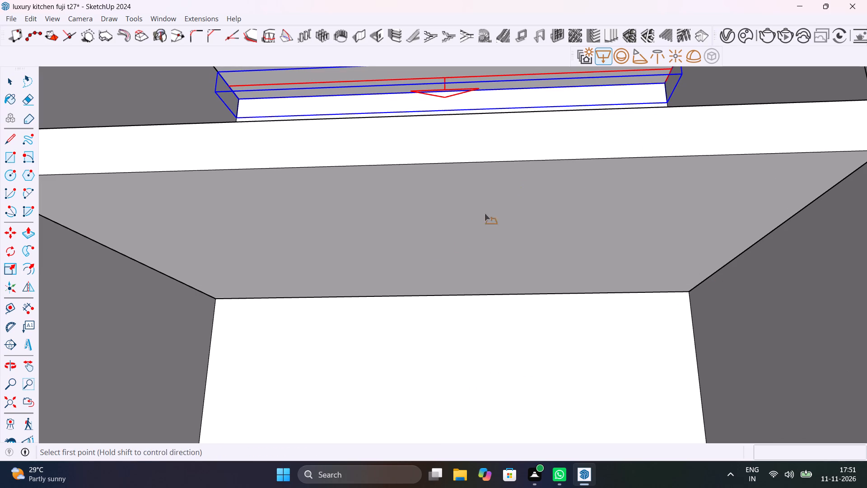
pyautogui.click(214, 299)
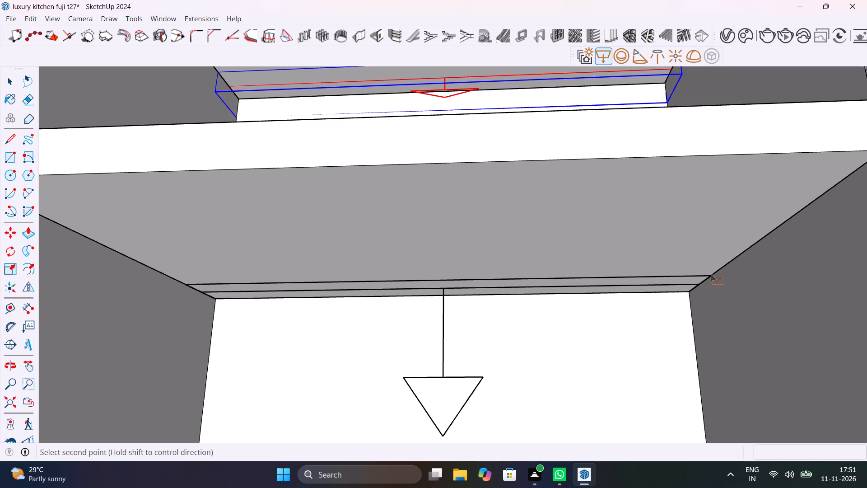
pyautogui.click(711, 273)
pyautogui.press('space')
# Scale the third compartment's rectangle light down vertically so its direction arrow is nearly flat.
pyautogui.click(462, 407)
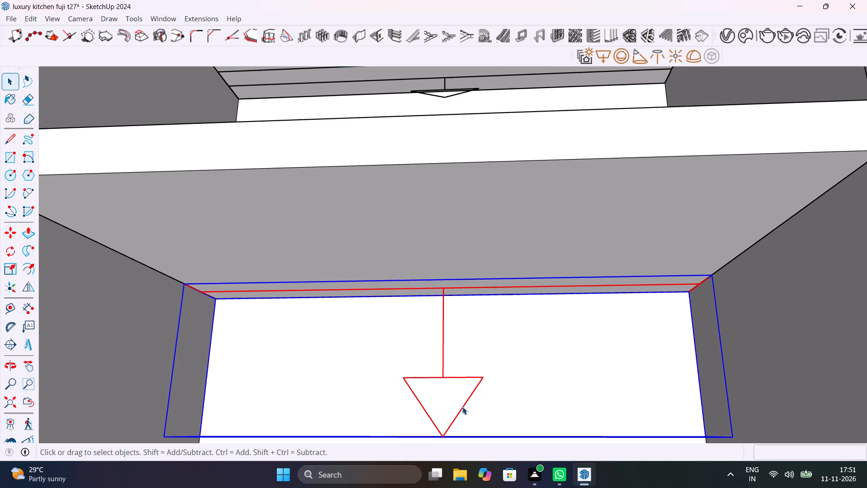
pyautogui.press('s')
pyautogui.click(445, 437)
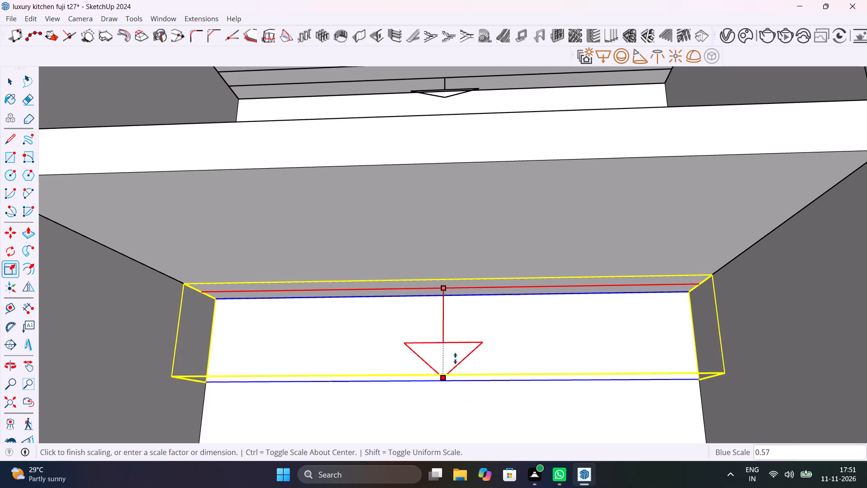
pyautogui.click(457, 313)
pyautogui.press('space')
# Place a narrow V-Ray rectangle light along the back edge of the bottom compartment's ceiling in the same open-shelf unit.
pyautogui.scroll(-12, 504, 344)
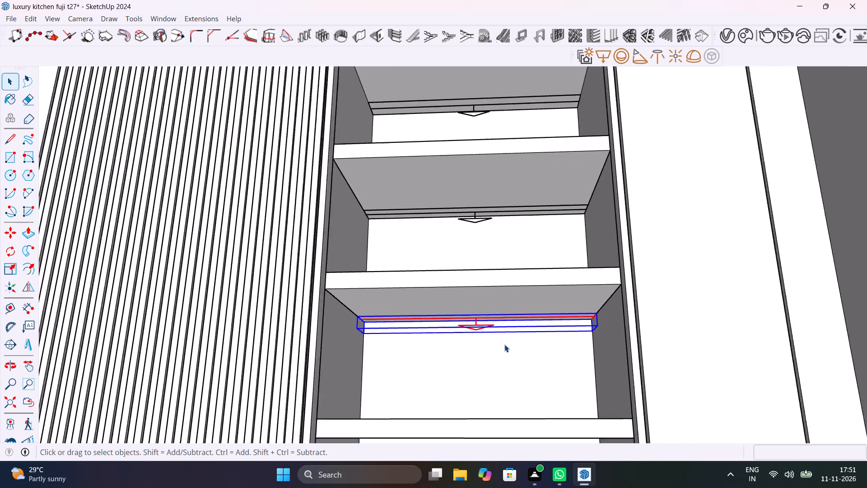
pyautogui.scroll(-2, 504, 344)
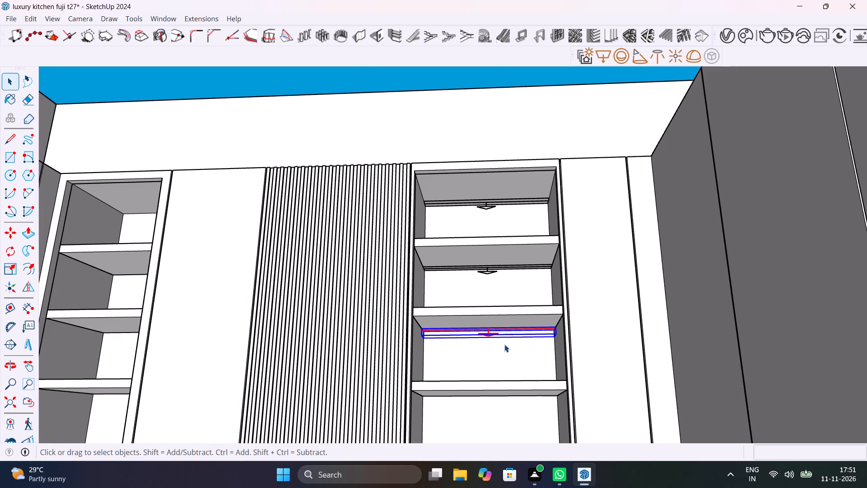
pyautogui.click(599, 56)
pyautogui.moveTo(508, 306); pyautogui.dragTo(515, 190, button='middle')
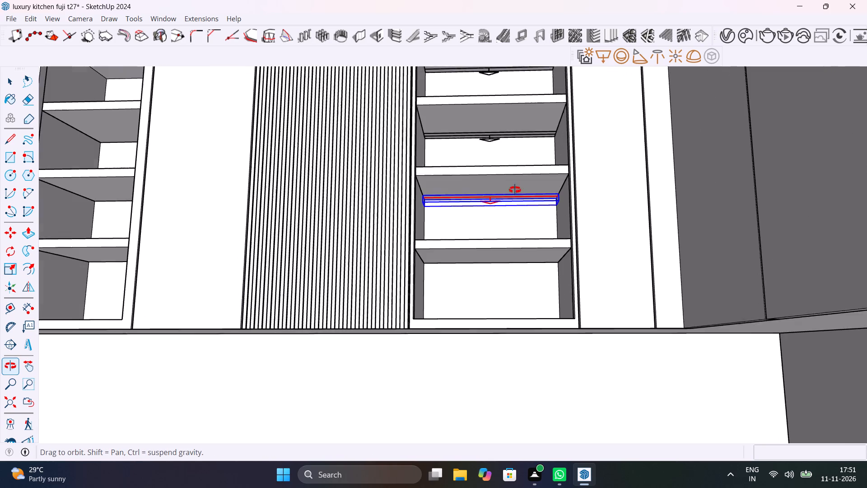
pyautogui.moveTo(515, 190); pyautogui.dragTo(515, 190, button='middle')
pyautogui.scroll(7, 455, 265)
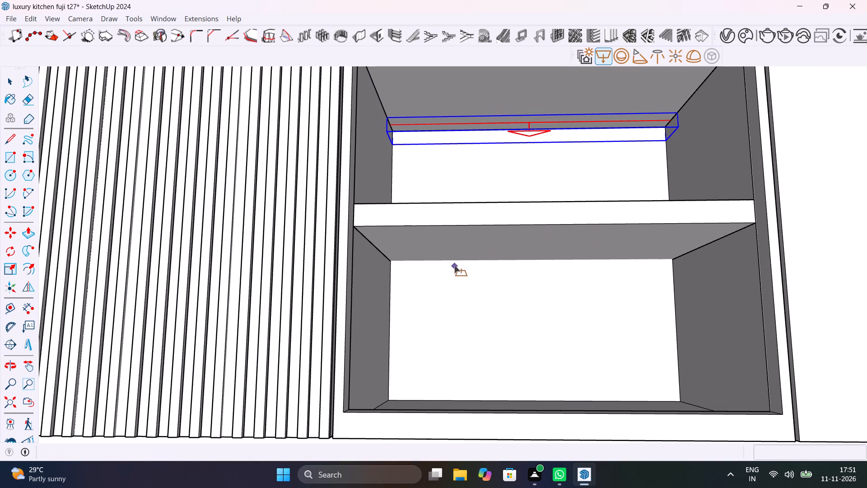
pyautogui.moveTo(454, 264); pyautogui.dragTo(452, 210, button='middle')
pyautogui.scroll(6, 404, 279)
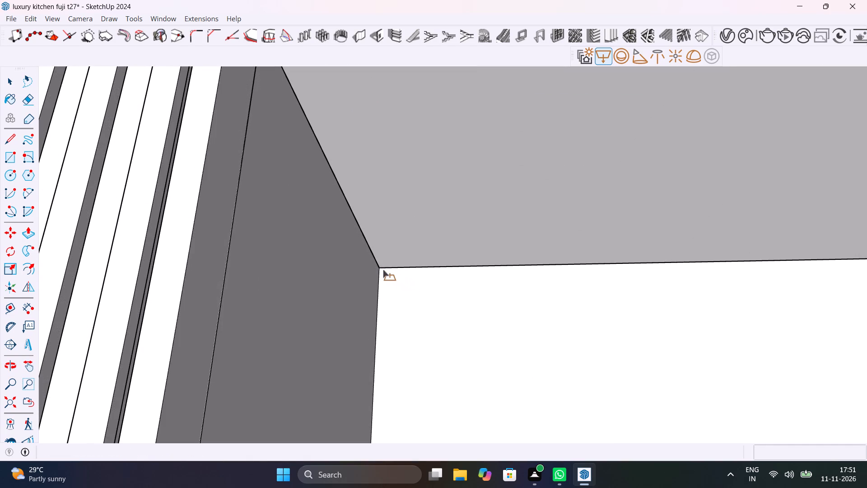
pyautogui.click(383, 270)
pyautogui.scroll(-11, 432, 251)
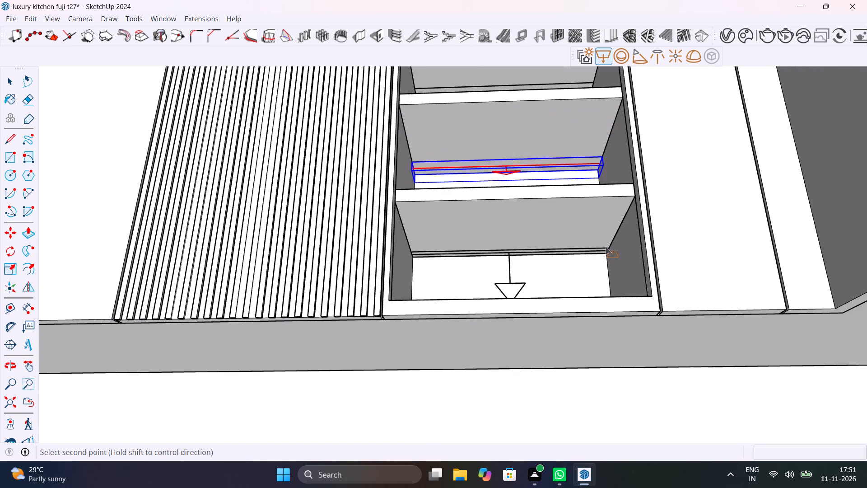
pyautogui.scroll(6, 611, 251)
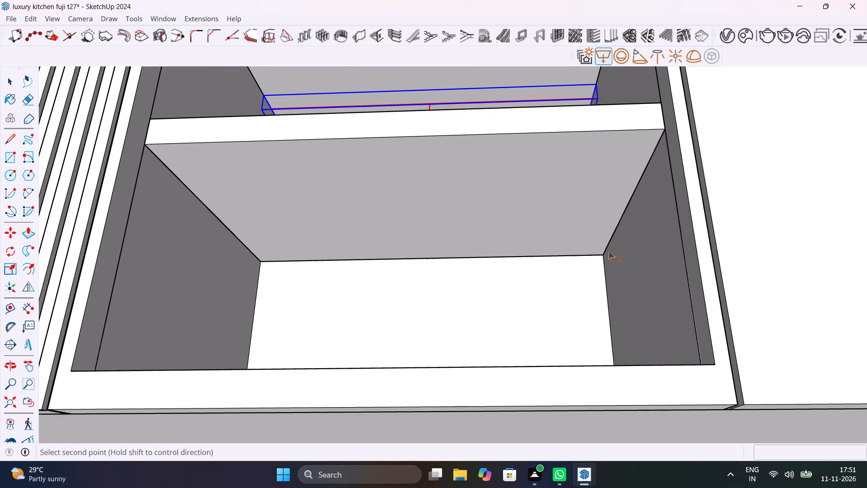
pyautogui.click(610, 244)
pyautogui.press('space')
# Scale the bottom compartment's rectangle light down vertically so its direction arrow is nearly flat.
pyautogui.click(446, 321)
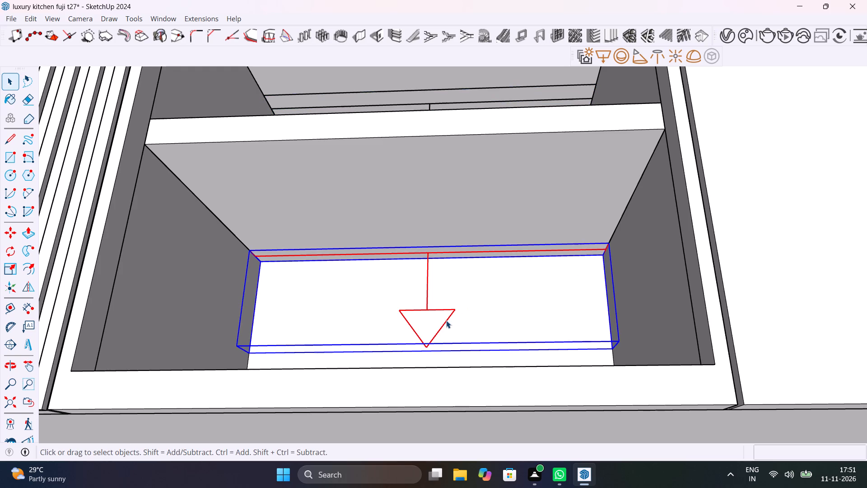
pyautogui.press('s')
pyautogui.click(429, 352)
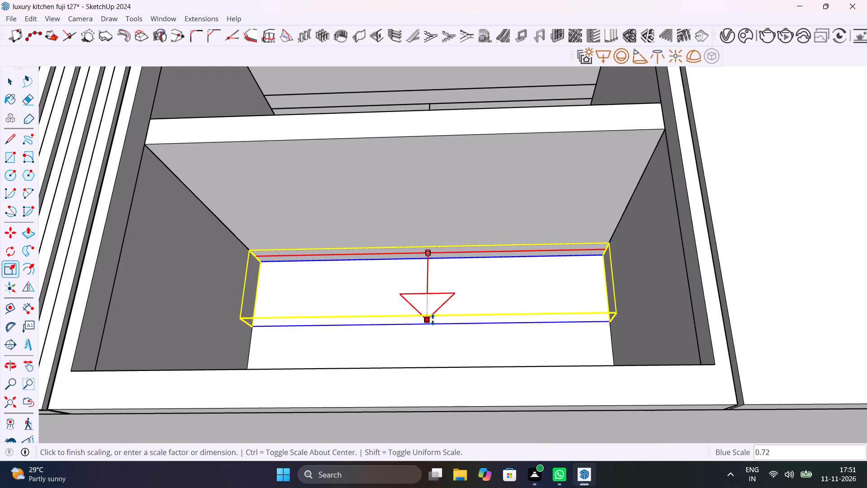
pyautogui.click(436, 273)
pyautogui.scroll(-16, 538, 287)
pyautogui.press('space')
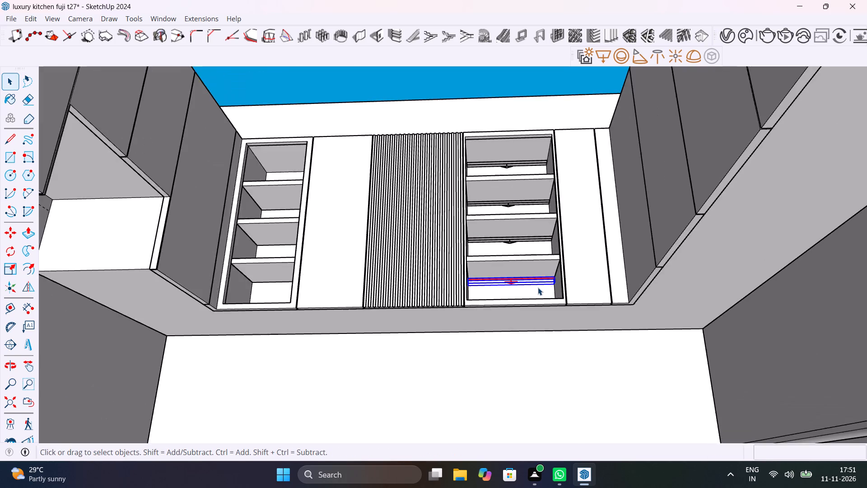
# Deselect the light and save the kitchen model.
pyautogui.scroll(-3, 538, 287)
pyautogui.moveTo(527, 283); pyautogui.dragTo(538, 347, button='middle')
pyautogui.click(541, 90)
pyautogui.keyDown('shift'); pyautogui.moveTo(531, 196); pyautogui.dragTo(494, 172, button='middle'); pyautogui.keyUp('shift')
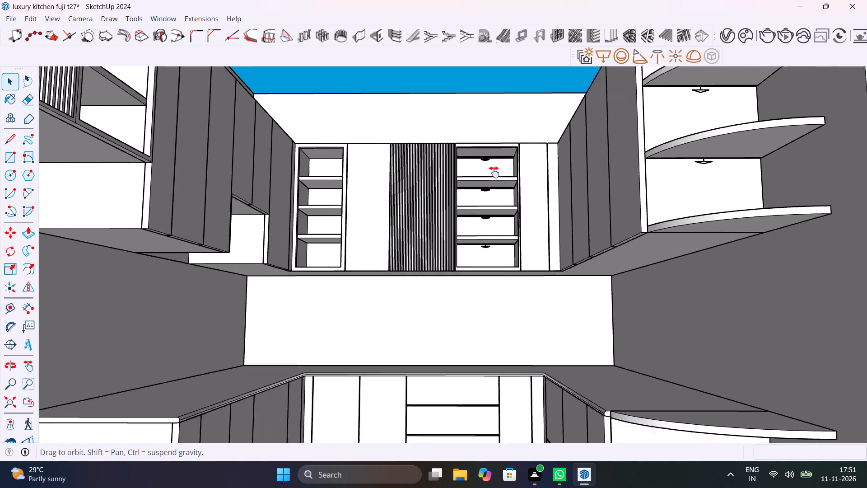
pyautogui.keyDown('shift'); pyautogui.moveTo(494, 172); pyautogui.dragTo(510, 203, button='middle'); pyautogui.keyUp('shift')
pyautogui.hotkey('ctrl', 's')
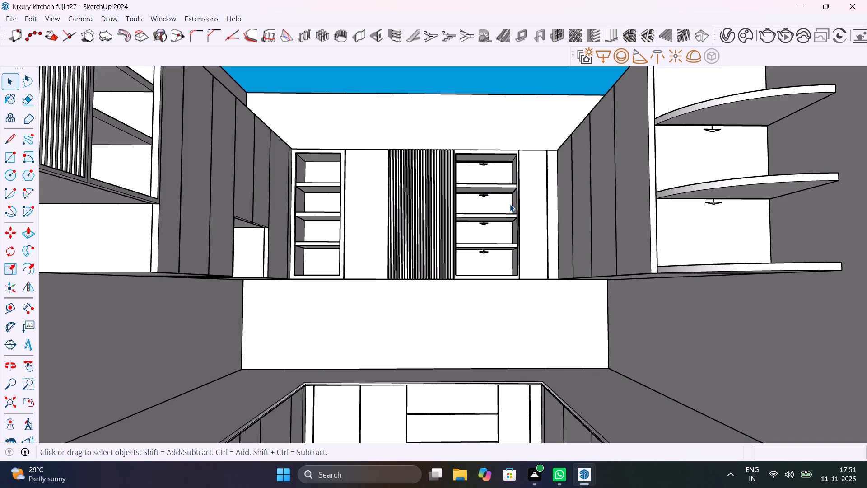
# Place a narrow V-Ray rectangle light along the back edge of the top compartment's ceiling in the open-shelf unit across the fluted panel.
pyautogui.keyDown('shift'); pyautogui.moveTo(304, 195); pyautogui.dragTo(452, 263, button='middle'); pyautogui.keyUp('shift')
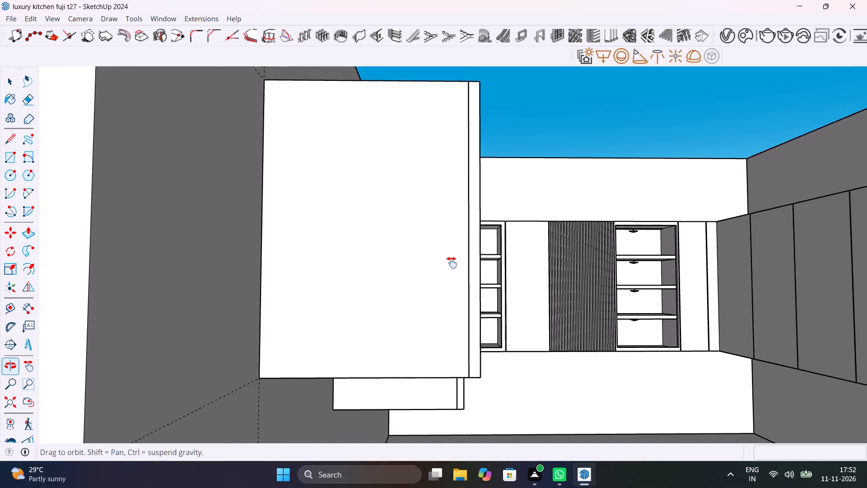
pyautogui.keyDown('shift'); pyautogui.moveTo(452, 263); pyautogui.dragTo(404, 268, button='middle'); pyautogui.keyUp('shift')
pyautogui.scroll(9, 410, 249)
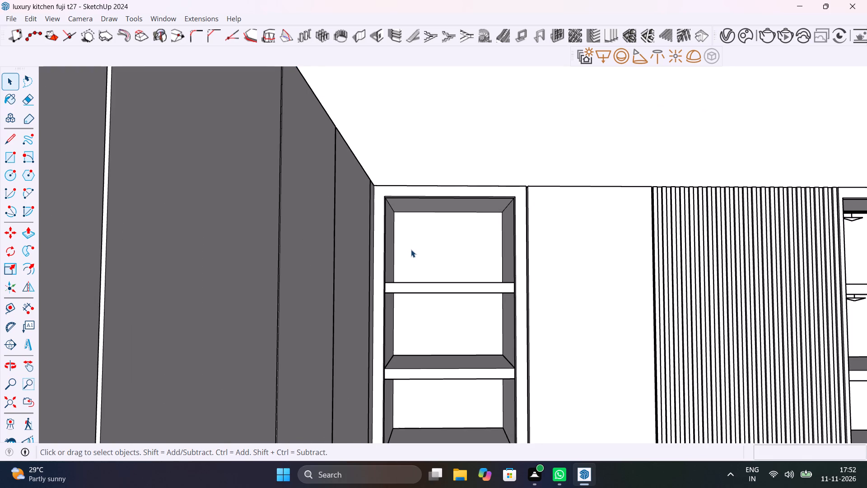
pyautogui.keyDown('shift'); pyautogui.moveTo(412, 230); pyautogui.dragTo(409, 247, button='middle'); pyautogui.keyUp('shift')
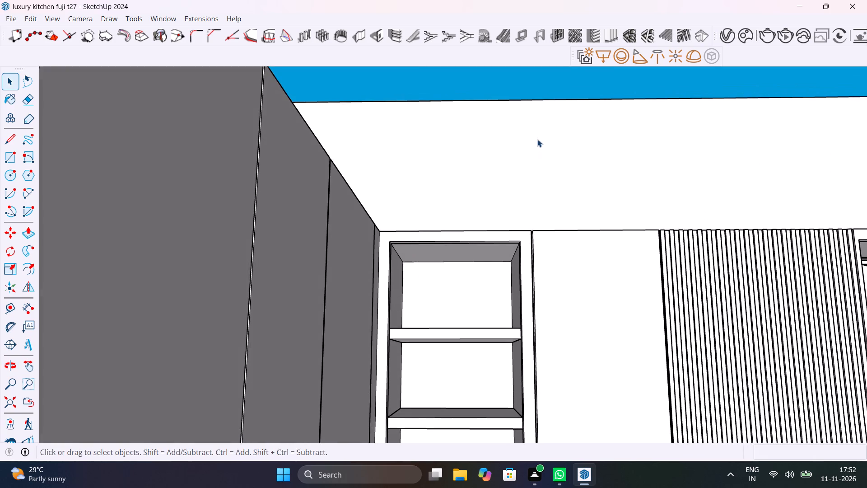
pyautogui.click(606, 58)
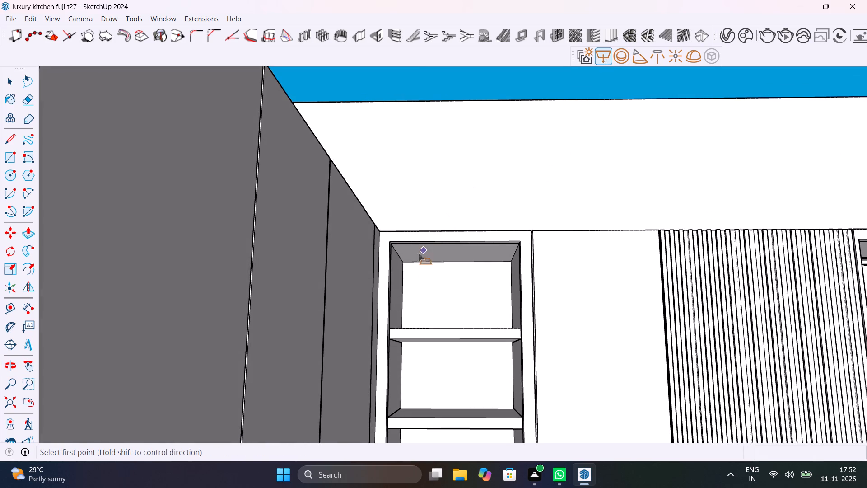
pyautogui.scroll(11, 404, 261)
pyautogui.click(399, 266)
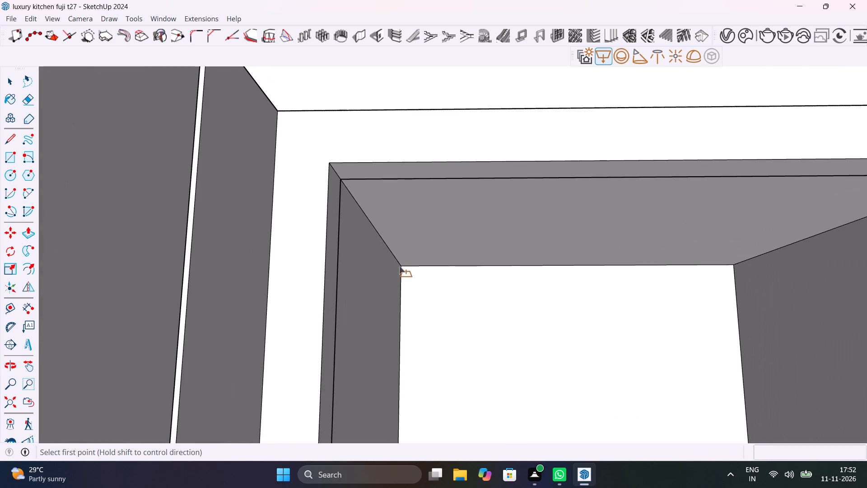
pyautogui.click(758, 257)
pyautogui.press('space')
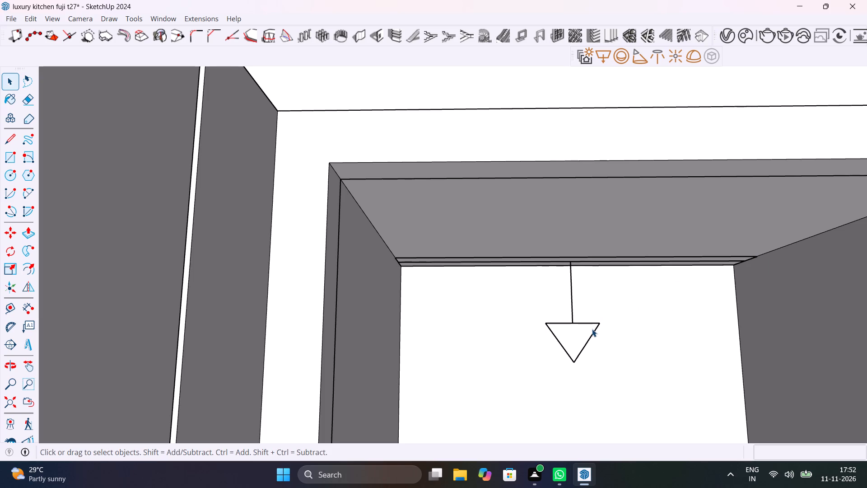
# Scale the top compartment's new rectangle light down vertically to shorten its direction arrow.
pyautogui.click(593, 330)
pyautogui.press('s')
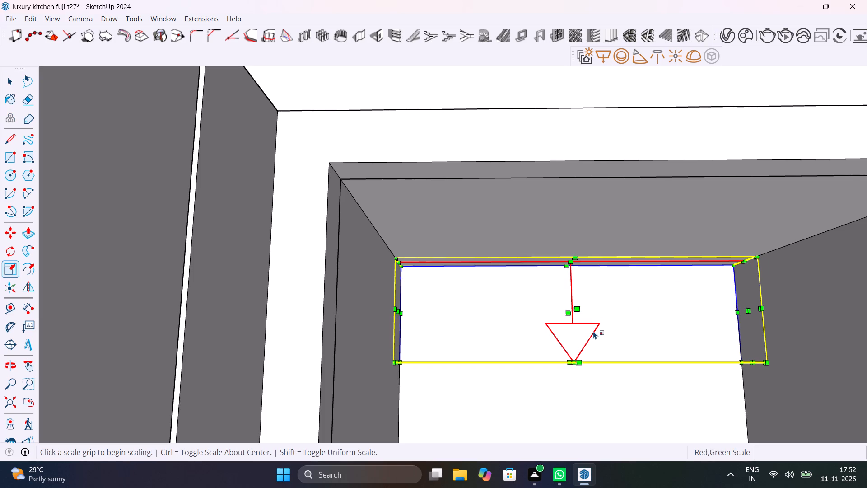
pyautogui.click(572, 361)
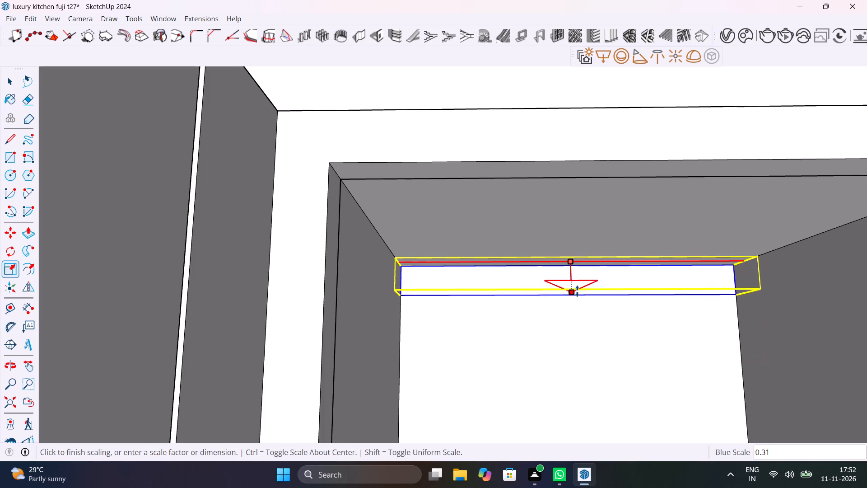
pyautogui.click(578, 281)
pyautogui.press('space')
# Place a narrow V-Ray rectangle light along the back edge of the second compartment's ceiling in the same unit, between both side walls.
pyautogui.scroll(-7, 593, 298)
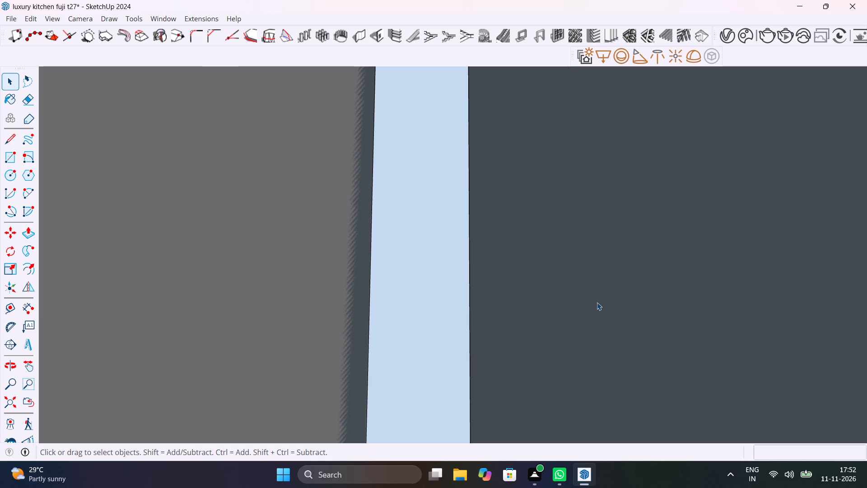
pyautogui.scroll(4, 575, 315)
pyautogui.click(3, 404)
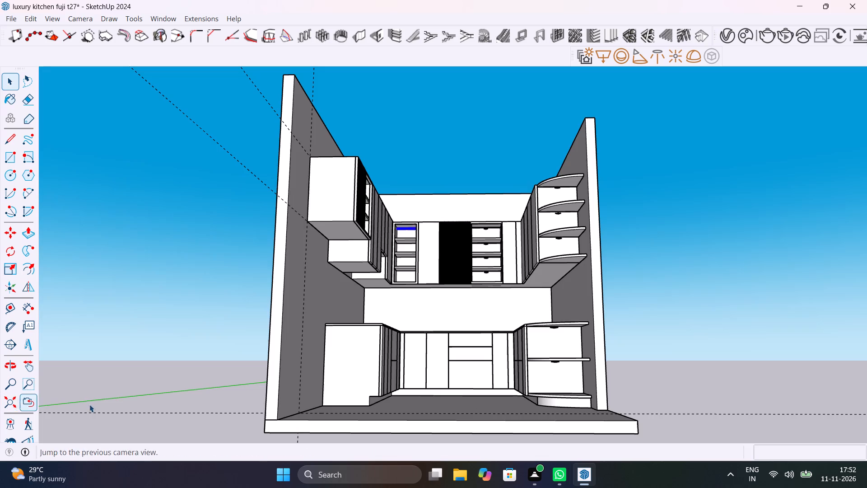
pyautogui.scroll(12, 413, 249)
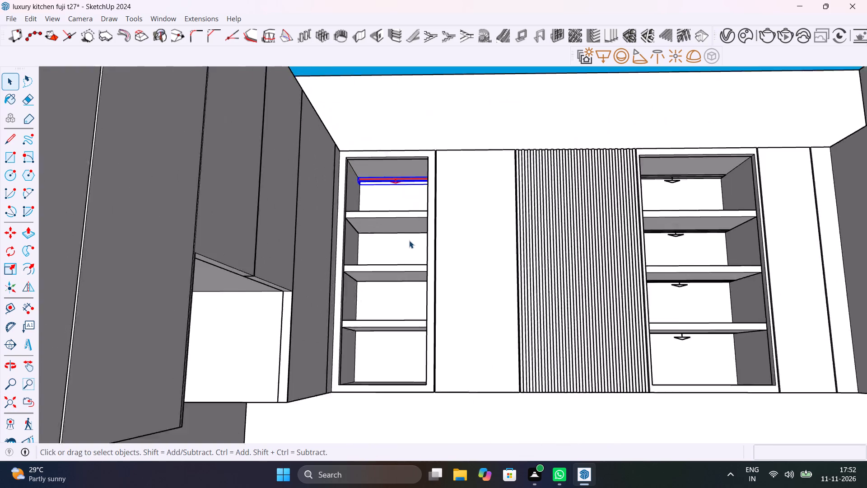
pyautogui.scroll(5, 409, 240)
pyautogui.keyDown('shift'); pyautogui.moveTo(409, 240); pyautogui.dragTo(448, 300, button='middle'); pyautogui.keyUp('shift')
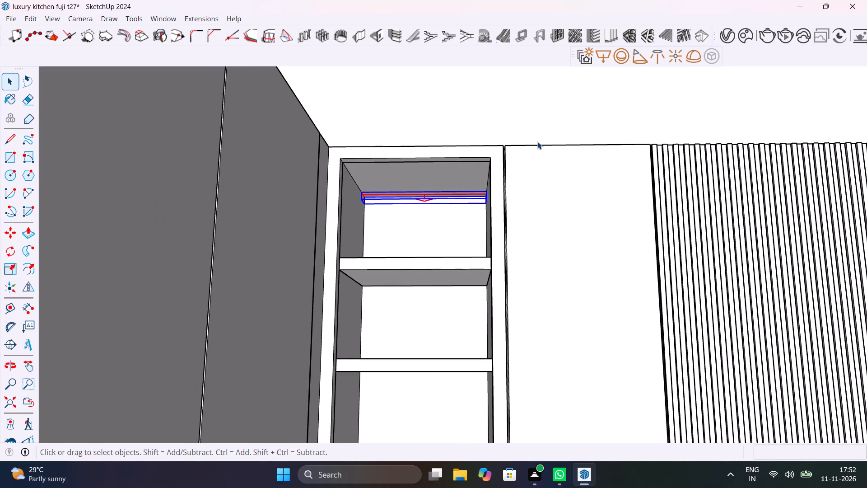
pyautogui.click(605, 47)
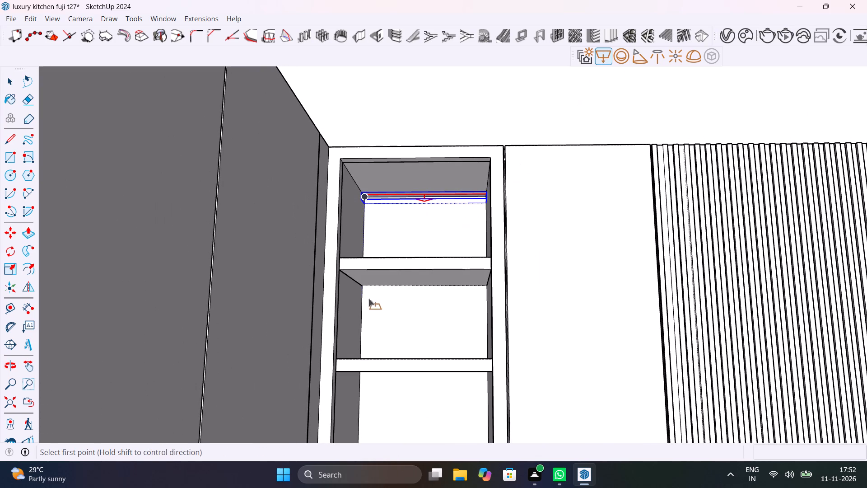
pyautogui.scroll(9, 370, 297)
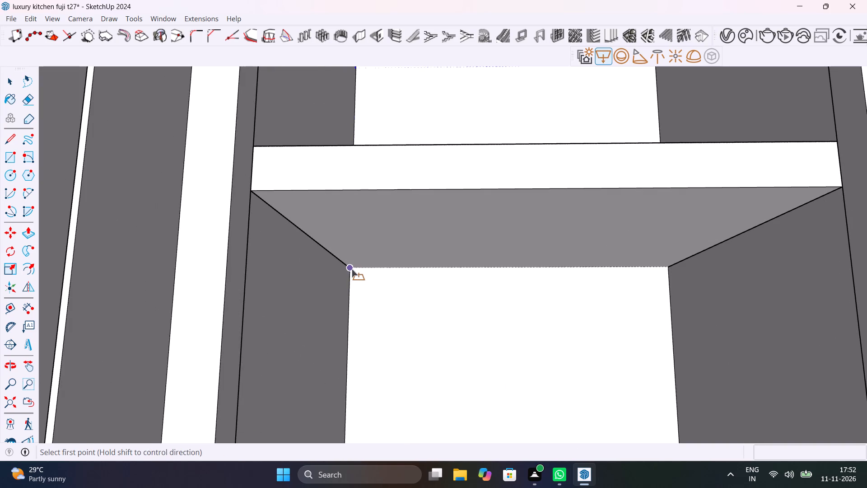
pyautogui.click(352, 268)
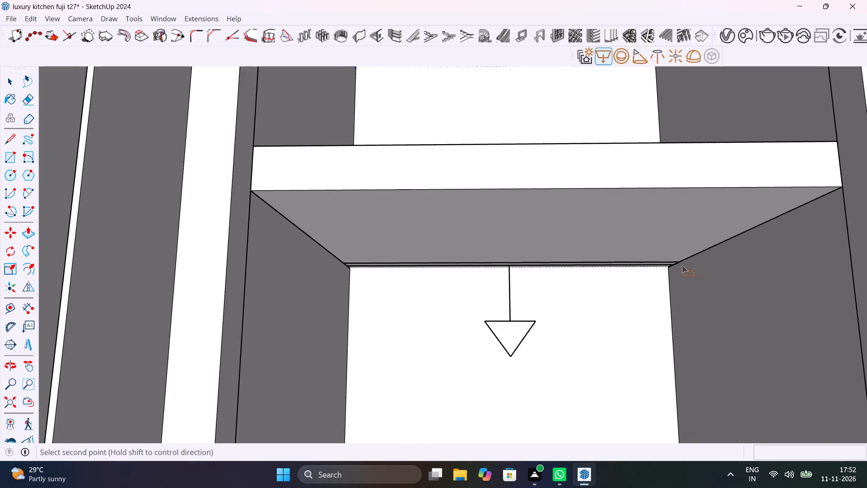
pyautogui.scroll(5, 688, 258)
pyautogui.moveTo(688, 258); pyautogui.dragTo(685, 254, button='middle')
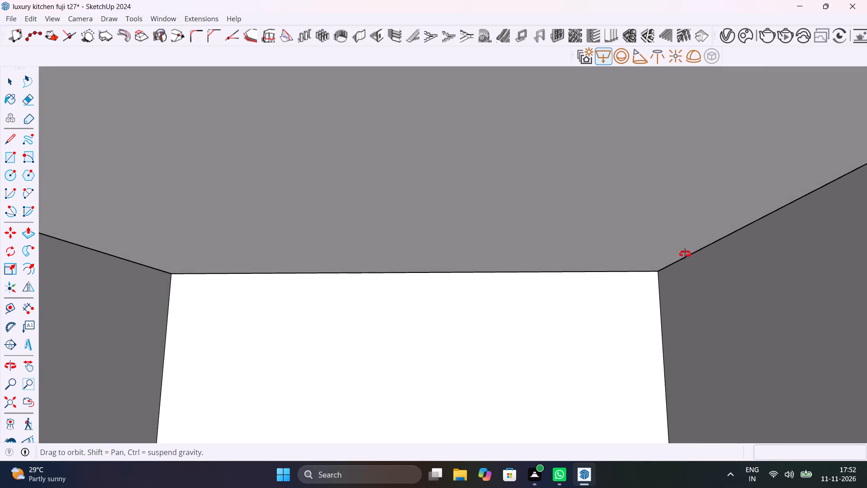
pyautogui.moveTo(685, 254); pyautogui.dragTo(704, 221, button='middle')
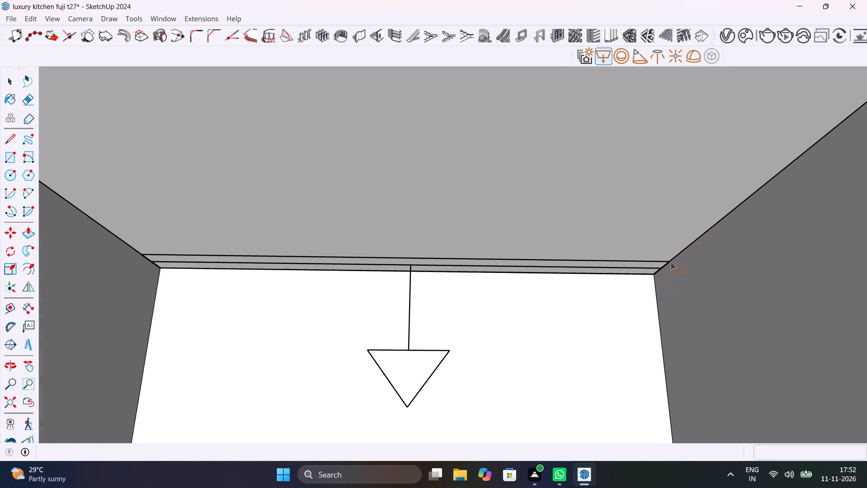
pyautogui.click(671, 262)
pyautogui.press('space')
# Scale the second compartment's rectangle light down vertically so its direction arrow is nearly flat.
pyautogui.click(435, 370)
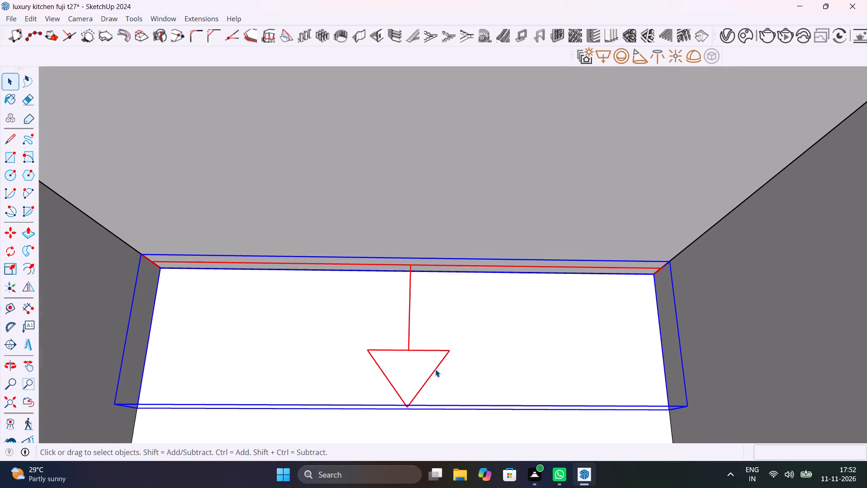
pyautogui.press('s')
pyautogui.click(409, 411)
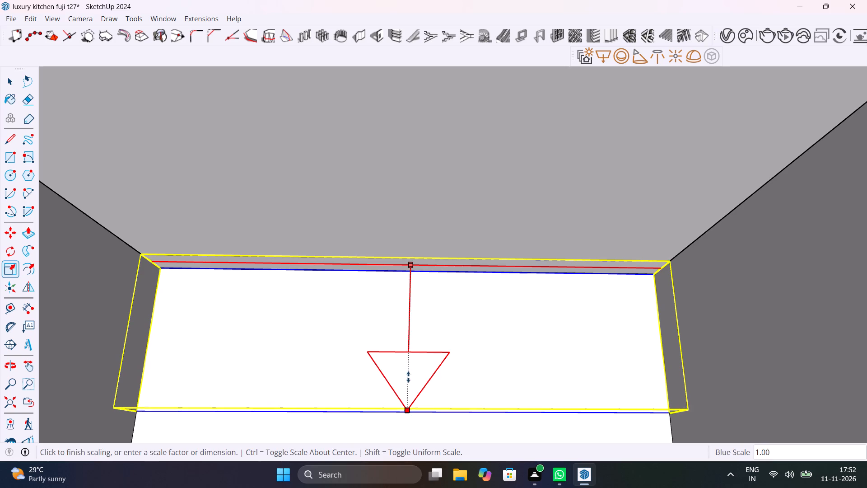
pyautogui.click(414, 299)
pyautogui.press('space')
# Place a narrow V-Ray rectangle light along the back edge of the third compartment's ceiling in the same open-shelf unit.
pyautogui.scroll(-5, 437, 311)
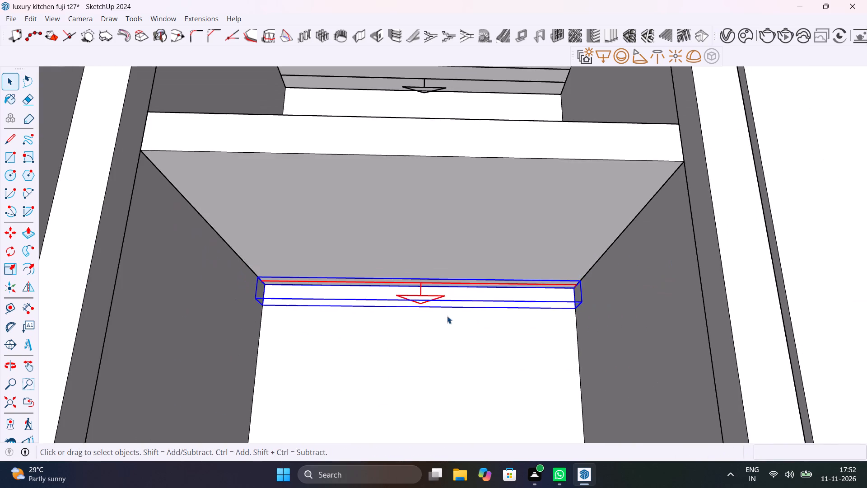
pyautogui.moveTo(447, 314); pyautogui.dragTo(406, 276, button='middle')
pyautogui.scroll(-12, 408, 280)
pyautogui.moveTo(423, 312); pyautogui.dragTo(419, 296, button='middle')
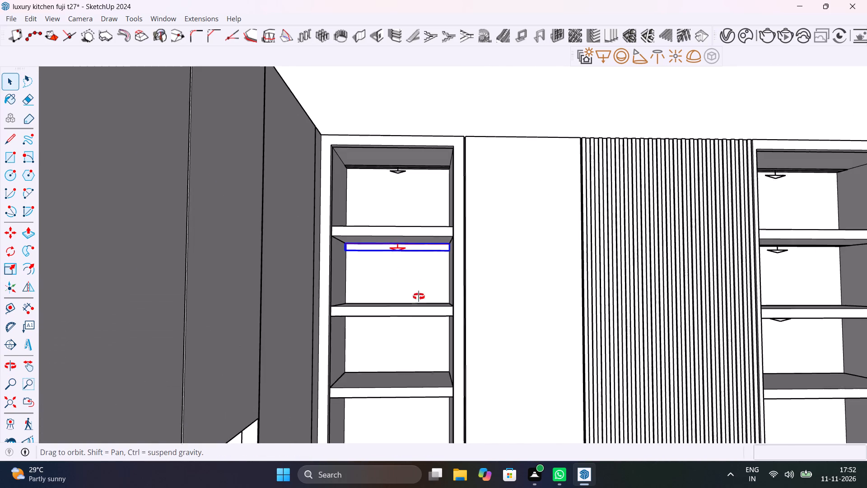
pyautogui.moveTo(419, 296); pyautogui.dragTo(423, 249, button='middle')
pyautogui.click(604, 52)
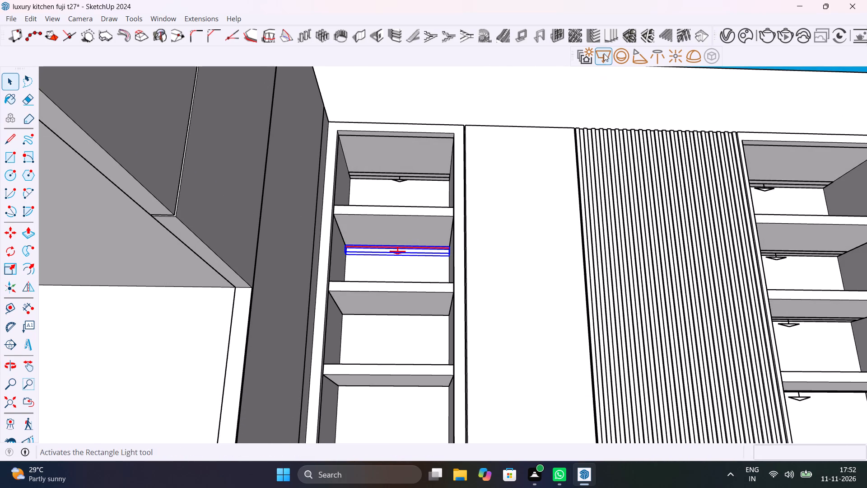
pyautogui.scroll(10, 359, 320)
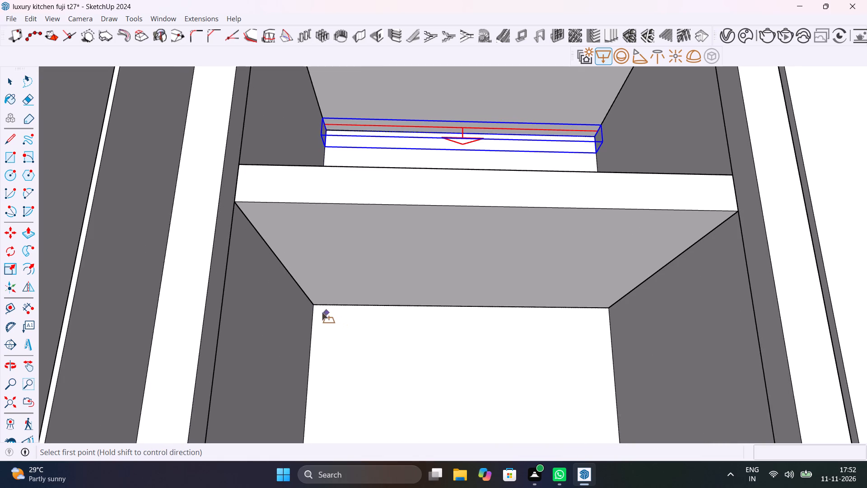
pyautogui.scroll(2, 314, 308)
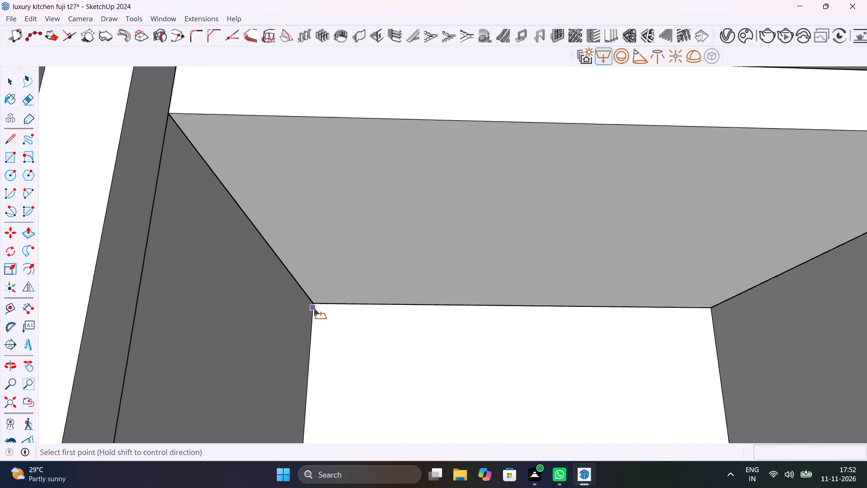
pyautogui.scroll(6, 314, 308)
pyautogui.click(312, 300)
pyautogui.scroll(-7, 472, 278)
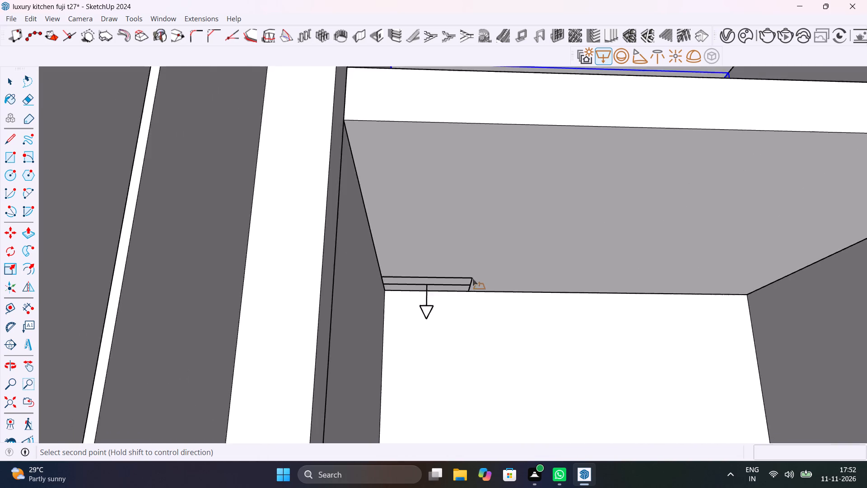
pyautogui.scroll(-6, 472, 278)
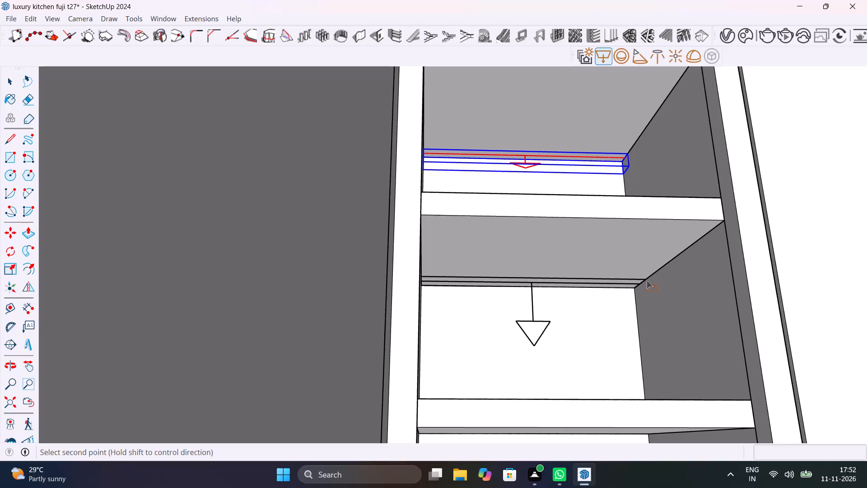
pyautogui.click(643, 286)
pyautogui.press('space')
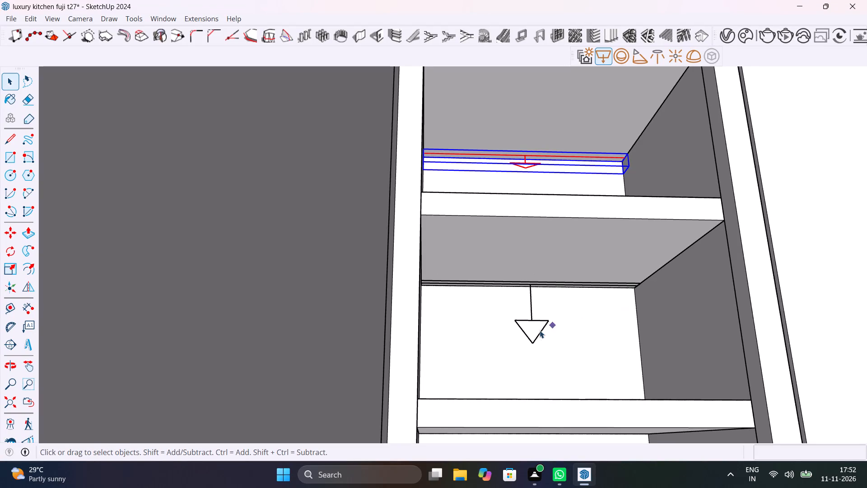
# Scale the third compartment's rectangle light down vertically to about 0.17 of its height.
pyautogui.click(535, 336)
pyautogui.click(532, 319)
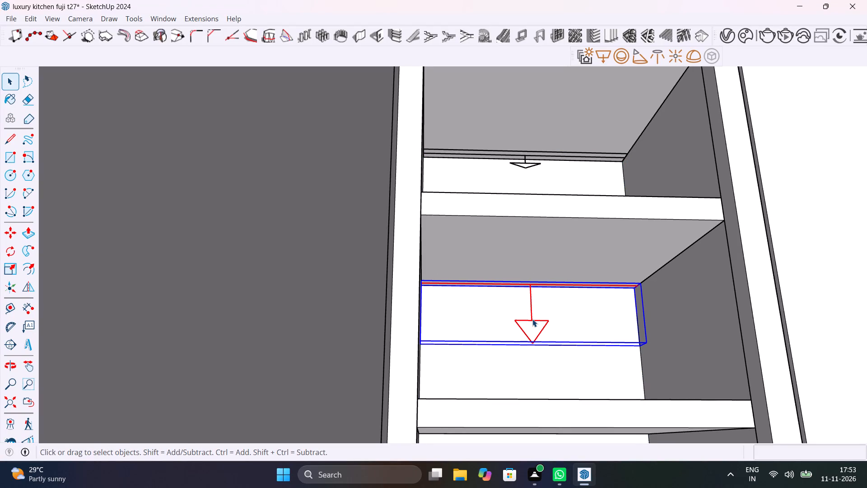
pyautogui.press('s')
pyautogui.scroll(4, 533, 346)
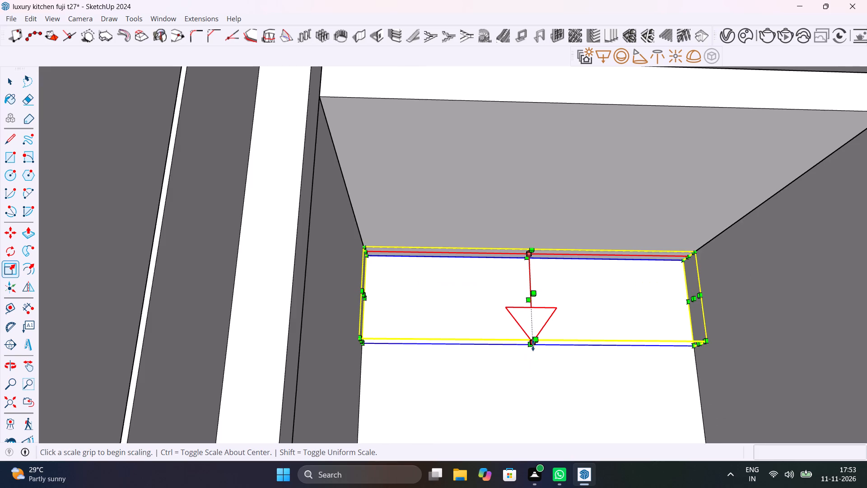
pyautogui.click(532, 344)
pyautogui.click(536, 268)
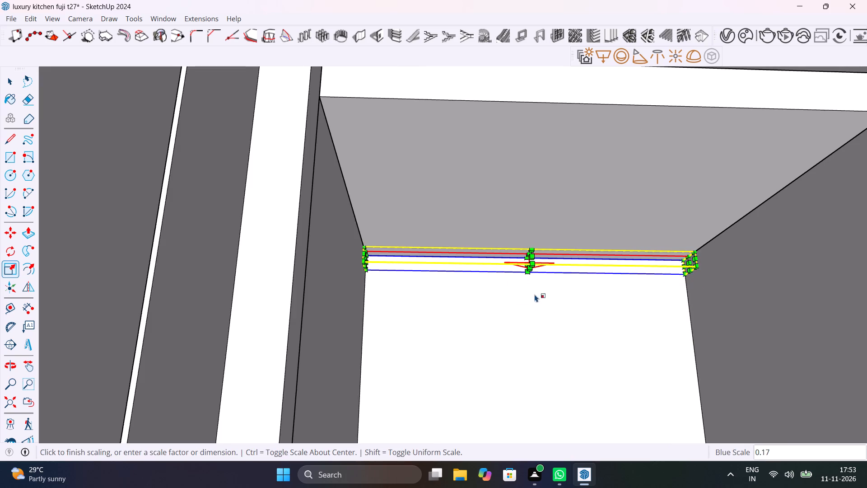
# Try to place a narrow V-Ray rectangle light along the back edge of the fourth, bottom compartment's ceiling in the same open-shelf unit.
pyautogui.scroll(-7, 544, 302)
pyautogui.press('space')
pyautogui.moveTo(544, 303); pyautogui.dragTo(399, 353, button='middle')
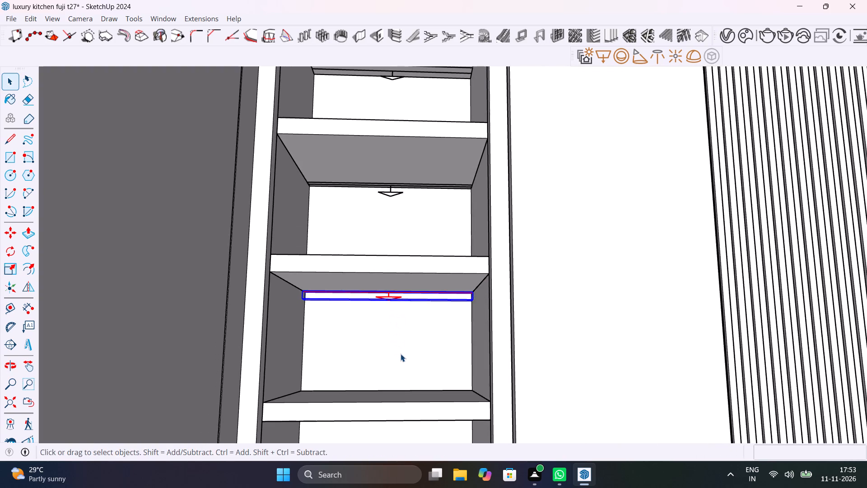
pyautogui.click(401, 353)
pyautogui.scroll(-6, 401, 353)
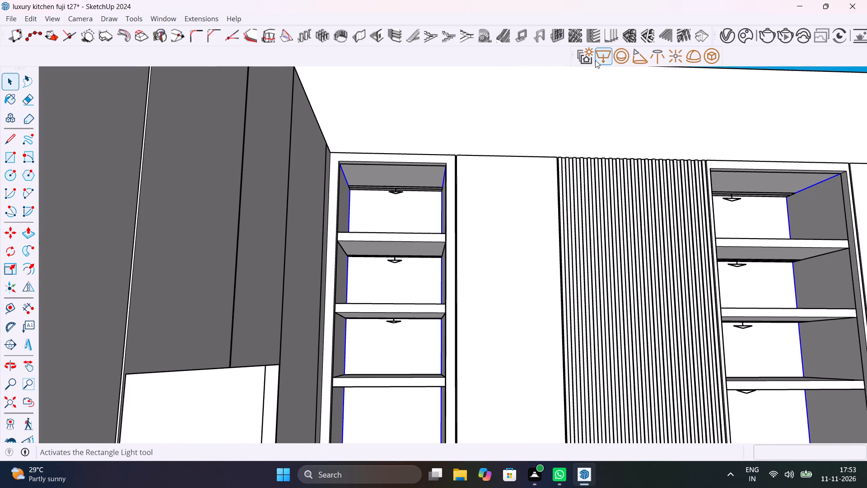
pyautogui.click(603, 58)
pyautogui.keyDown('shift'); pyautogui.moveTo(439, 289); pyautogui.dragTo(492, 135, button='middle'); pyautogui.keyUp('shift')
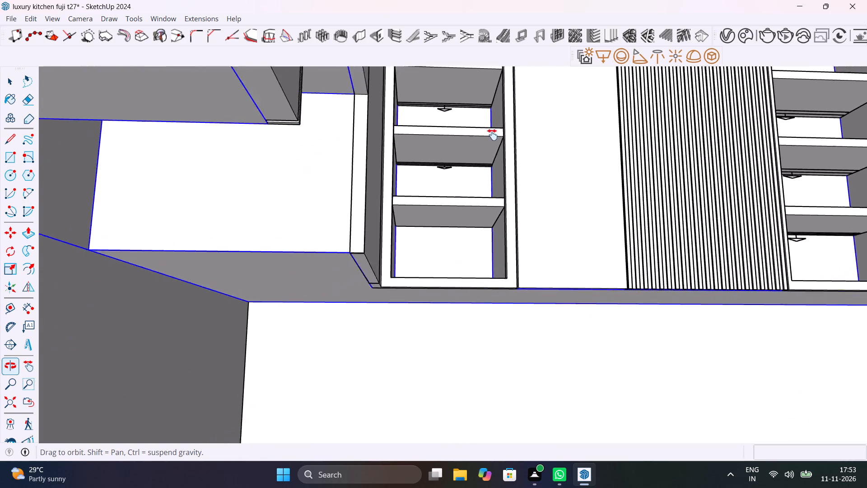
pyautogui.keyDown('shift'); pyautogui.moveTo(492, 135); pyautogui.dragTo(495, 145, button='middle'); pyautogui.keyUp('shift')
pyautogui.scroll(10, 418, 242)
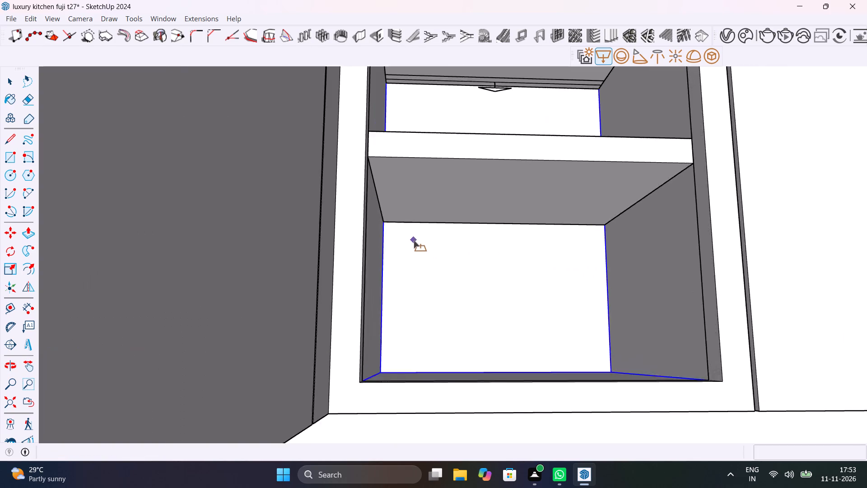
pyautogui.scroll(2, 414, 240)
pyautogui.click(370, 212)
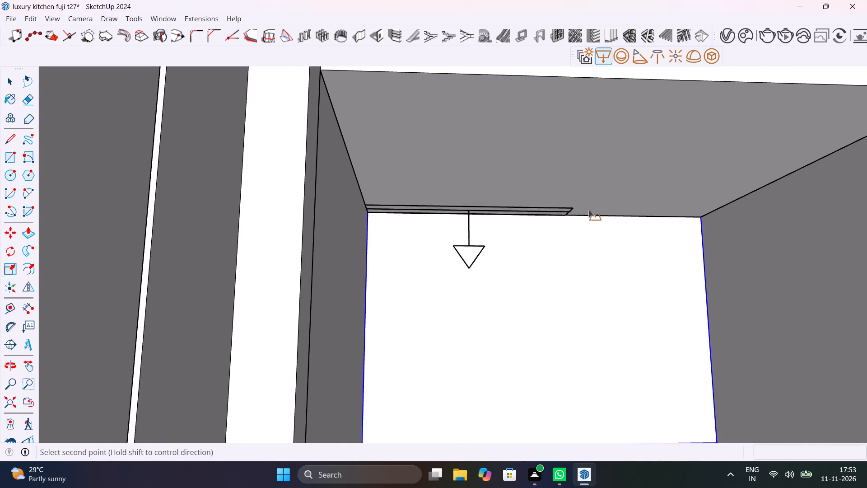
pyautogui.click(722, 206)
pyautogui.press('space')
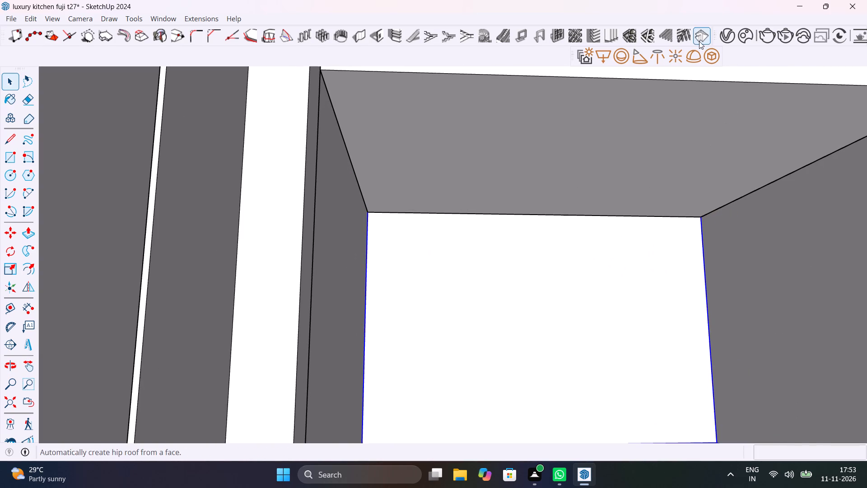
# Place a narrow V-Ray rectangle light along the back edge of the bottom compartment's ceiling, between both side walls.
pyautogui.click(604, 58)
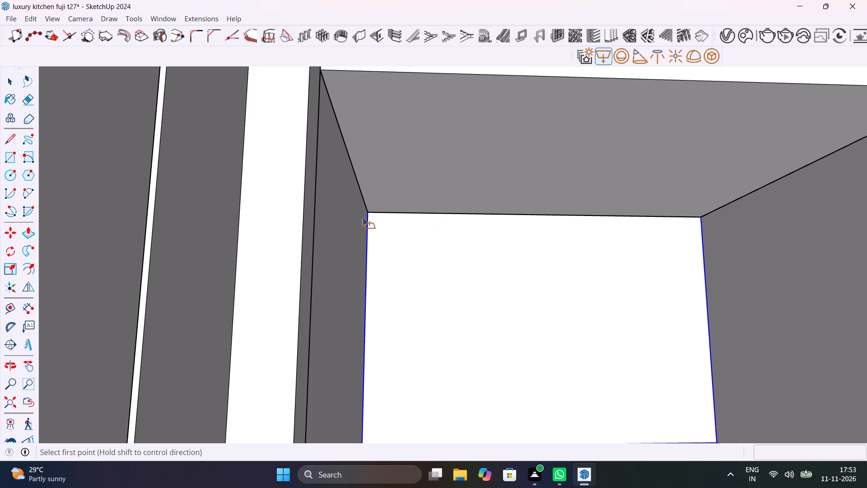
pyautogui.click(366, 211)
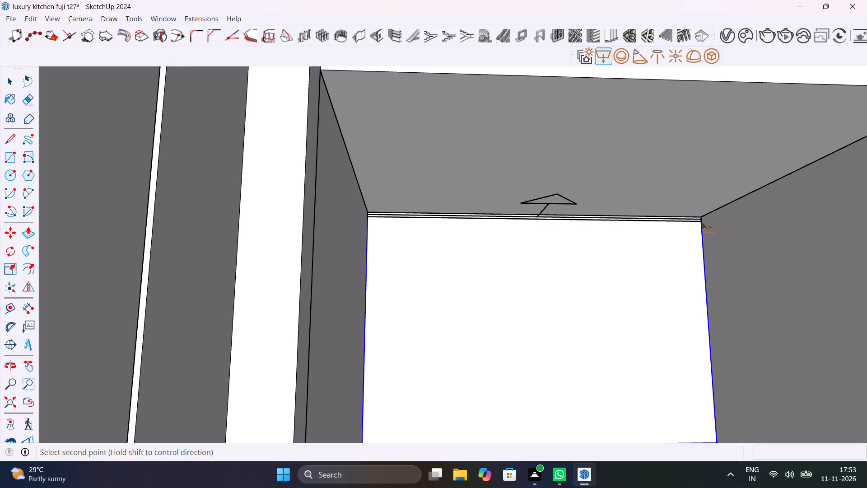
pyautogui.scroll(4, 700, 214)
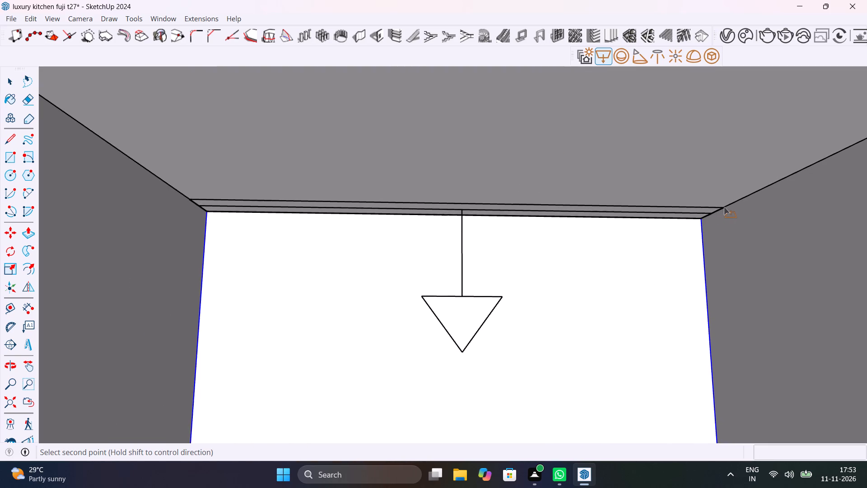
pyautogui.click(724, 206)
pyautogui.press('space')
# Scale the bottom compartment's rectangle light down vertically to about 0.19 of its height.
pyautogui.click(481, 322)
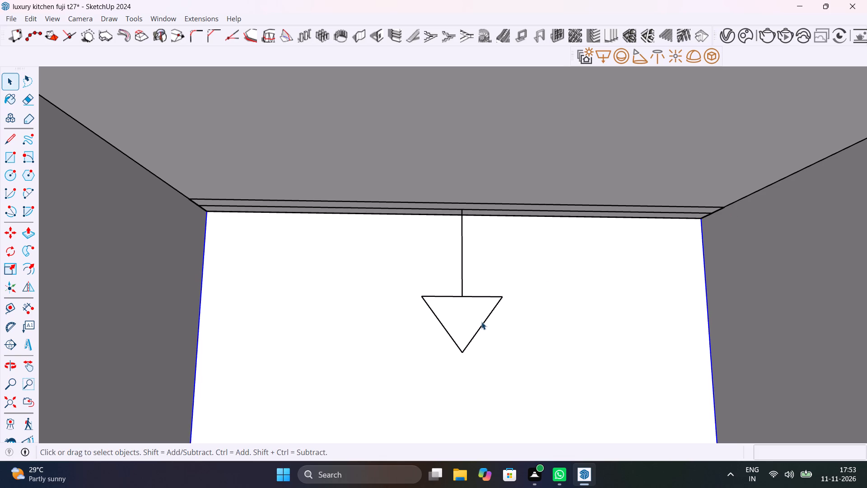
pyautogui.click(482, 324)
pyautogui.press('s')
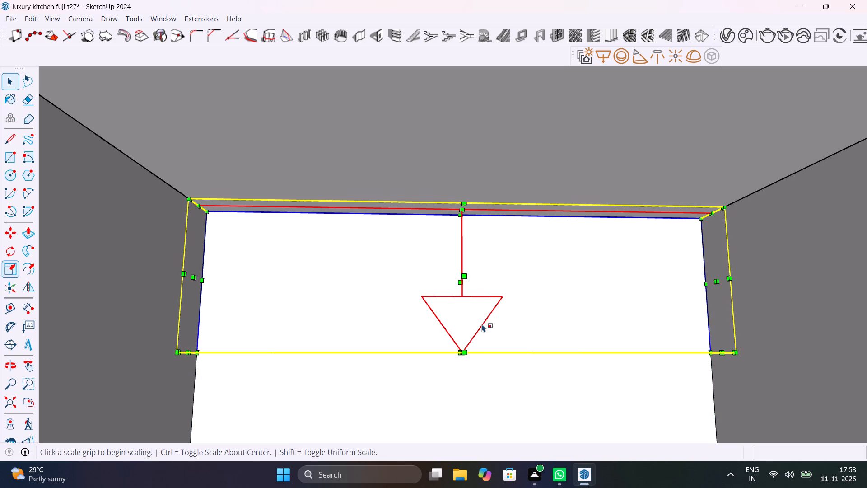
pyautogui.click(460, 352)
pyautogui.click(460, 236)
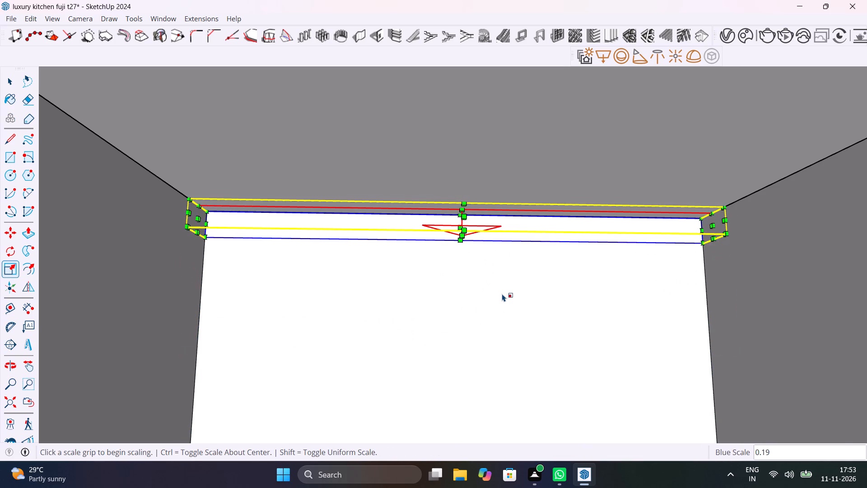
pyautogui.scroll(-12, 502, 294)
pyautogui.press('space')
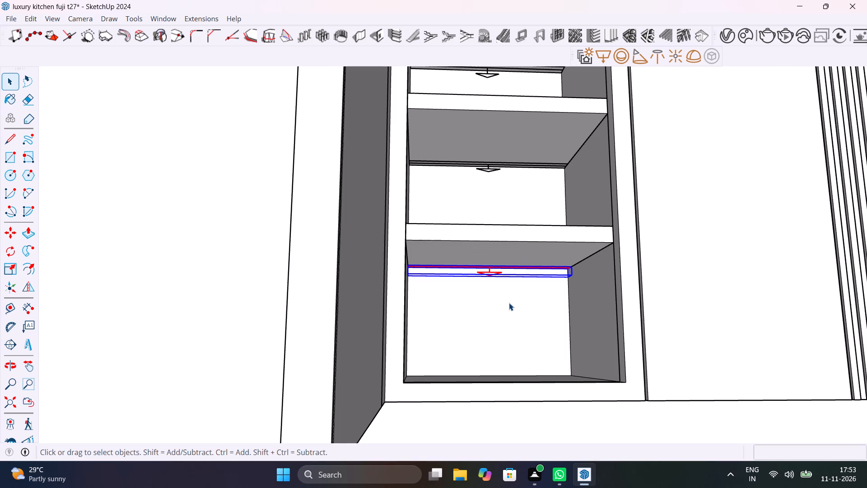
# Examine the three-compartment open-shelf unit beside the fluted panel at the free end of the side wall's upper cabinets.
pyautogui.scroll(-6, 509, 302)
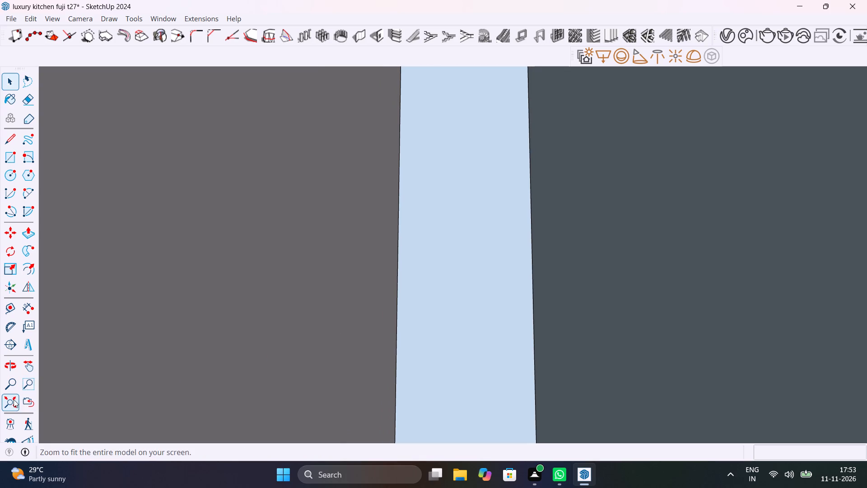
pyautogui.click(13, 399)
pyautogui.moveTo(455, 262); pyautogui.dragTo(435, 341, button='middle')
pyautogui.click(692, 269)
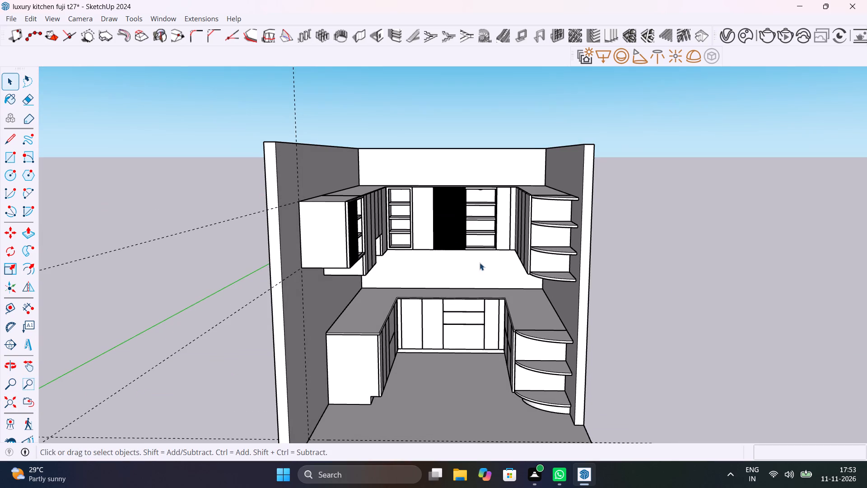
pyautogui.moveTo(406, 256); pyautogui.dragTo(162, 323, button='middle')
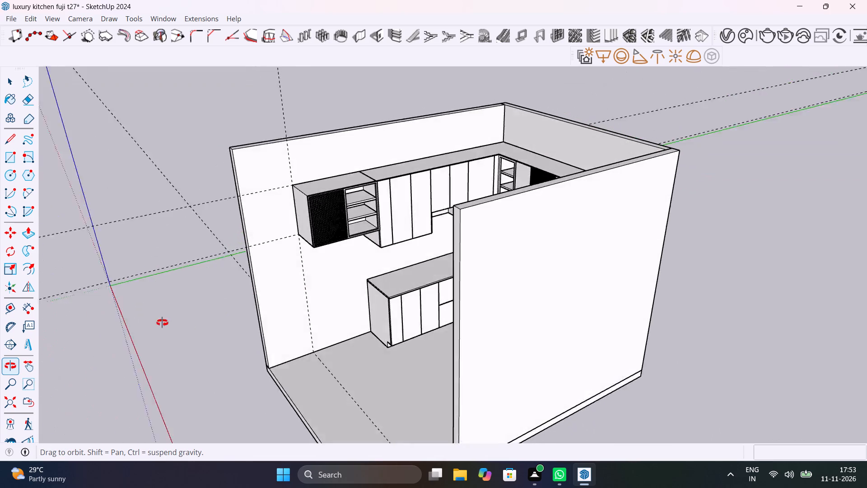
pyautogui.moveTo(162, 323); pyautogui.dragTo(156, 314, button='middle')
pyautogui.scroll(10, 383, 187)
pyautogui.keyDown('shift'); pyautogui.moveTo(393, 209); pyautogui.dragTo(477, 292, button='middle'); pyautogui.keyUp('shift')
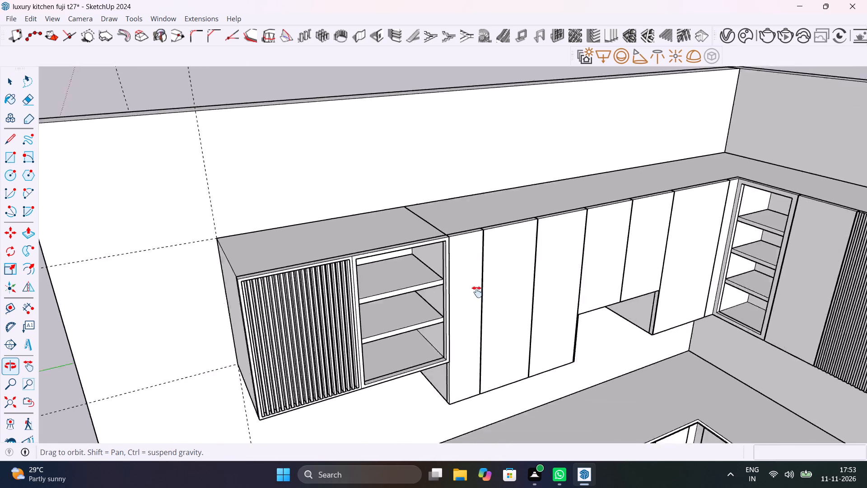
pyautogui.keyDown('shift'); pyautogui.moveTo(477, 292); pyautogui.dragTo(450, 206, button='middle'); pyautogui.keyUp('shift')
pyautogui.scroll(2, 434, 310)
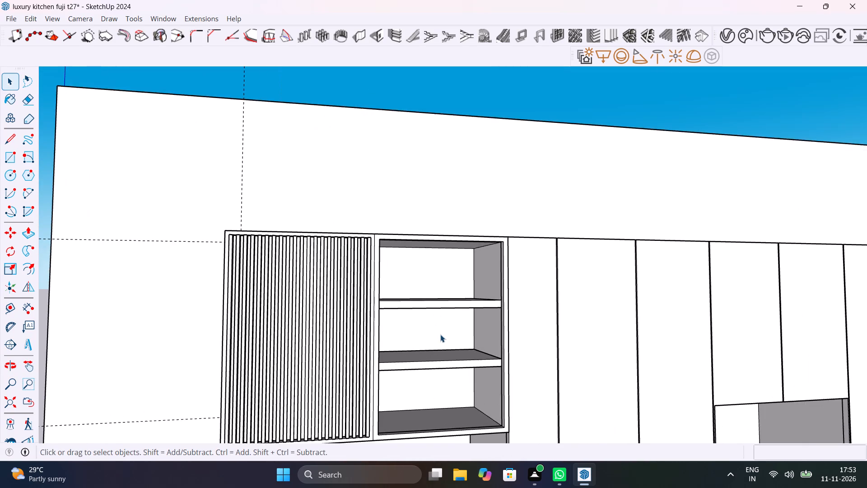
pyautogui.keyDown('shift'); pyautogui.moveTo(440, 333); pyautogui.dragTo(369, 286, button='middle'); pyautogui.keyUp('shift')
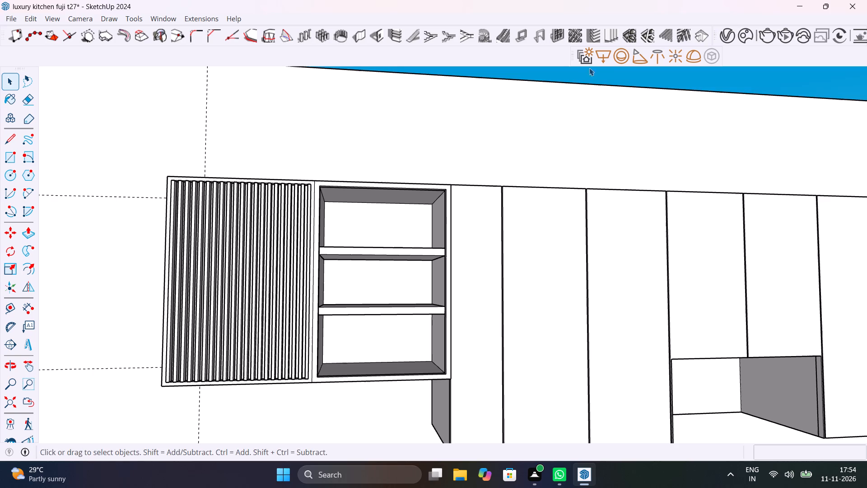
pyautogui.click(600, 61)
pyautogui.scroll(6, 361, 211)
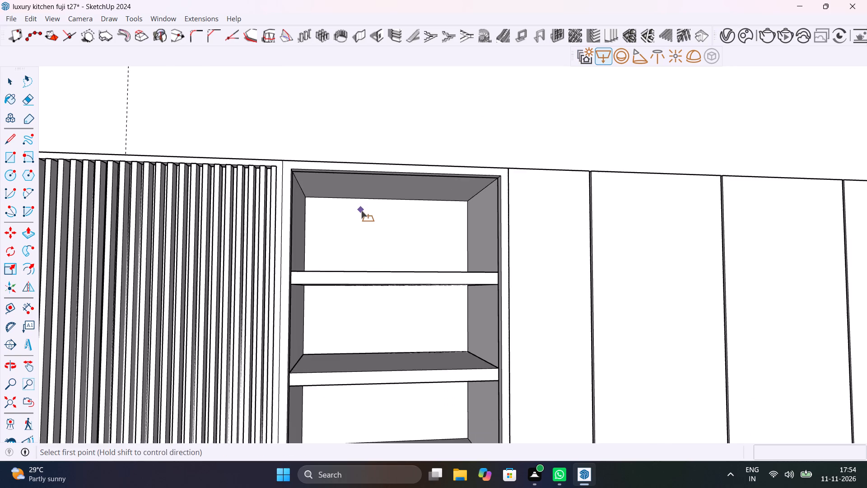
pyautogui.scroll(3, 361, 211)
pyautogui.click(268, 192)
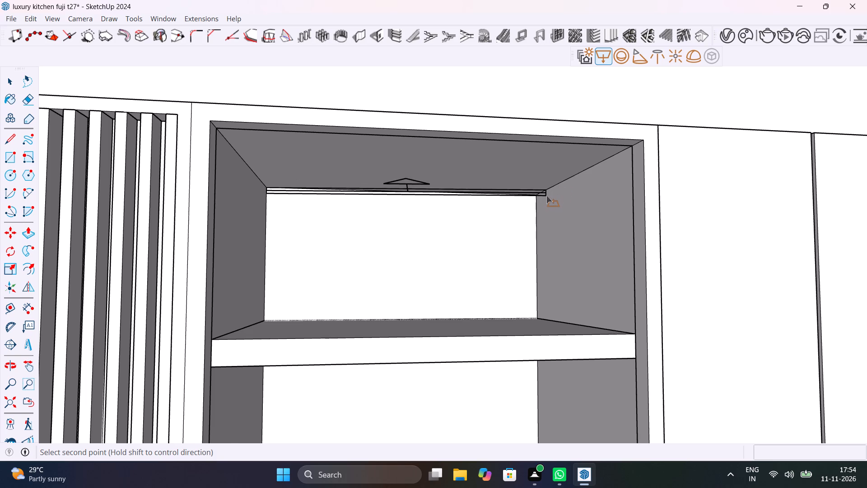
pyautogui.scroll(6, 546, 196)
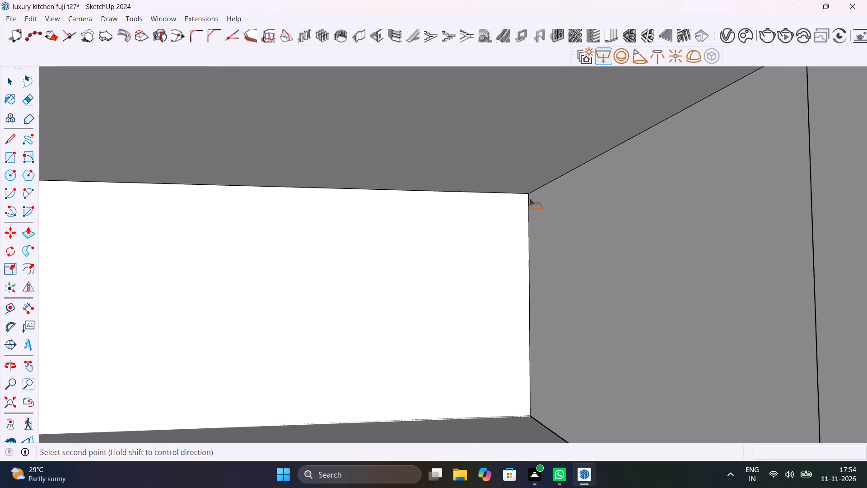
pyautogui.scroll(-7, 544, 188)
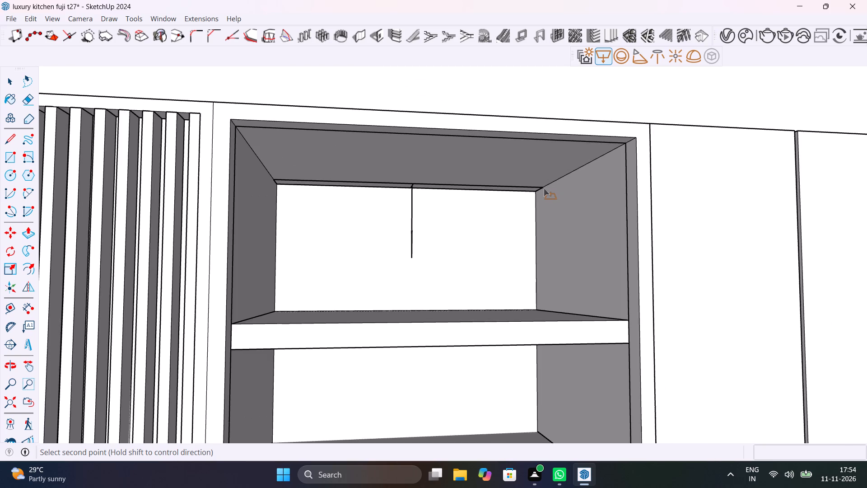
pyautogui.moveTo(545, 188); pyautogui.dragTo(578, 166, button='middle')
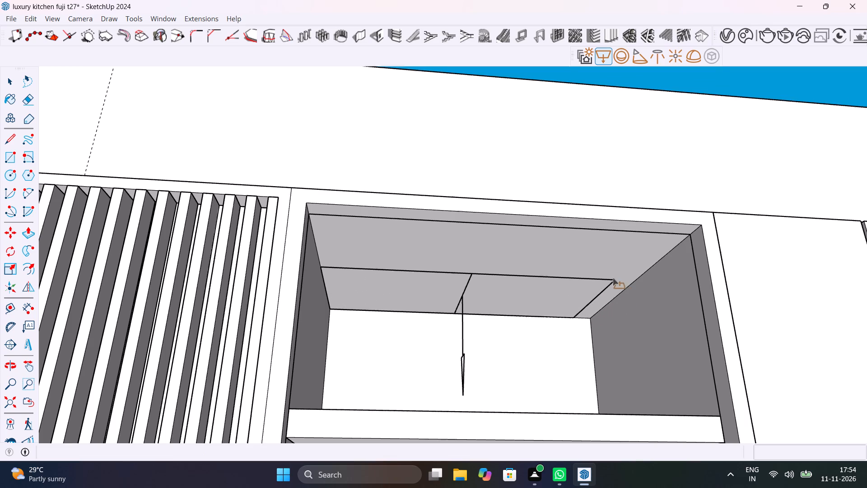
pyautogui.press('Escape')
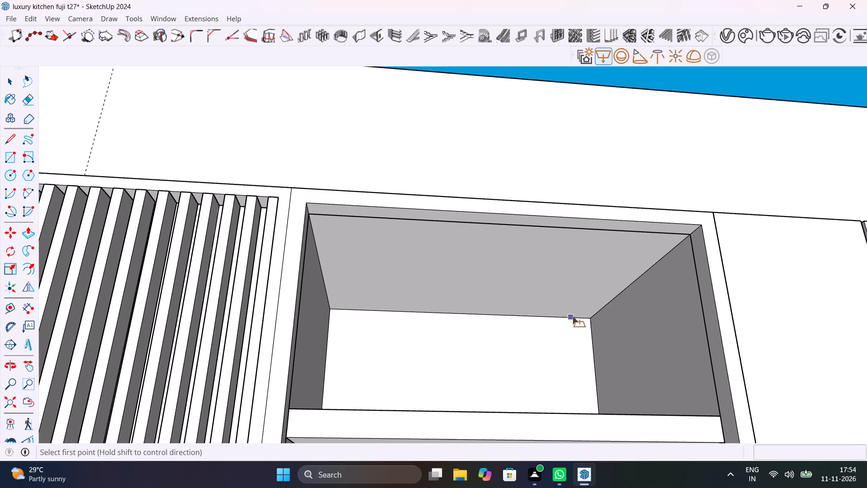
# Place a narrow V-Ray rectangle light along the back edge of the top compartment's ceiling in the side wall's open-shelf unit.
pyautogui.click(592, 319)
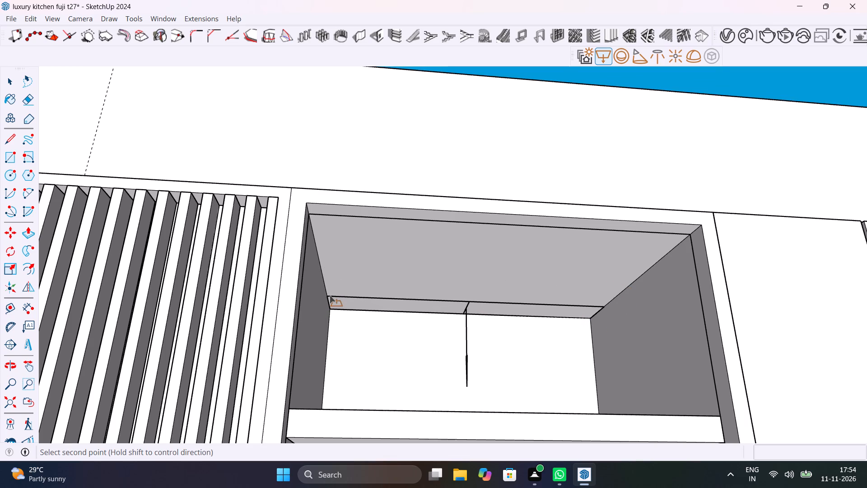
pyautogui.click(330, 296)
pyautogui.press('space')
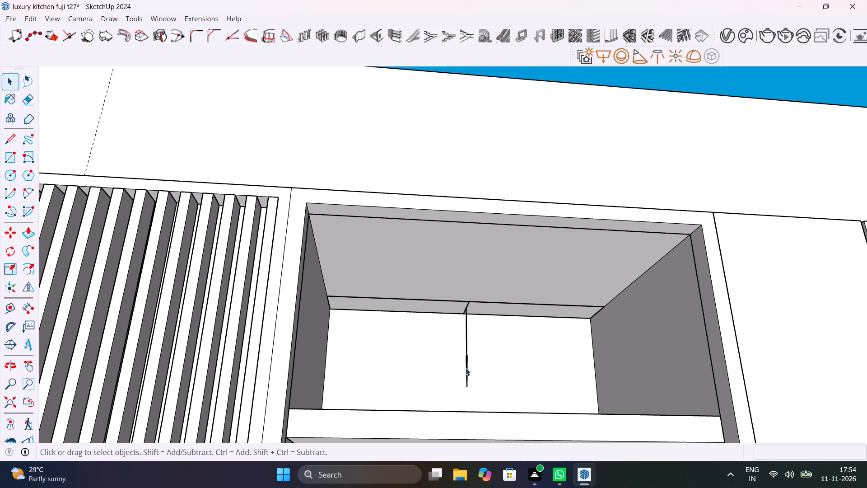
# Scale the top compartment's rectangle light down vertically to about 0.19 of its height.
pyautogui.click(465, 366)
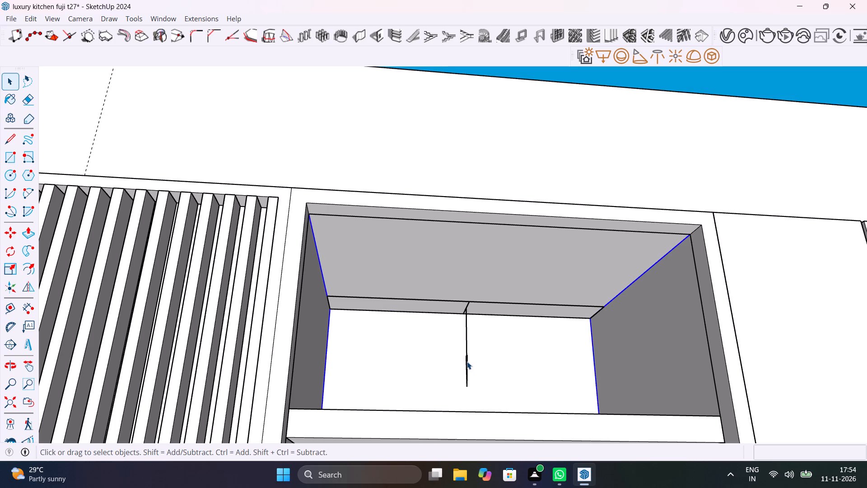
pyautogui.click(467, 361)
pyautogui.press('s')
pyautogui.click(466, 389)
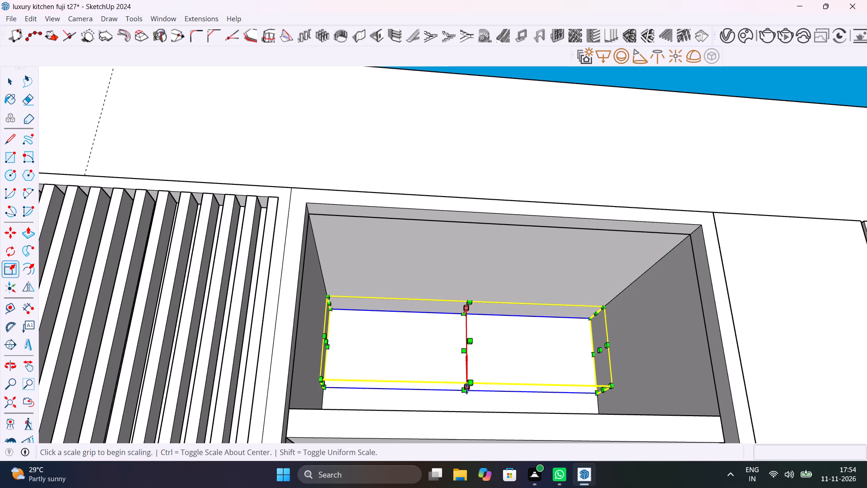
pyautogui.click(471, 323)
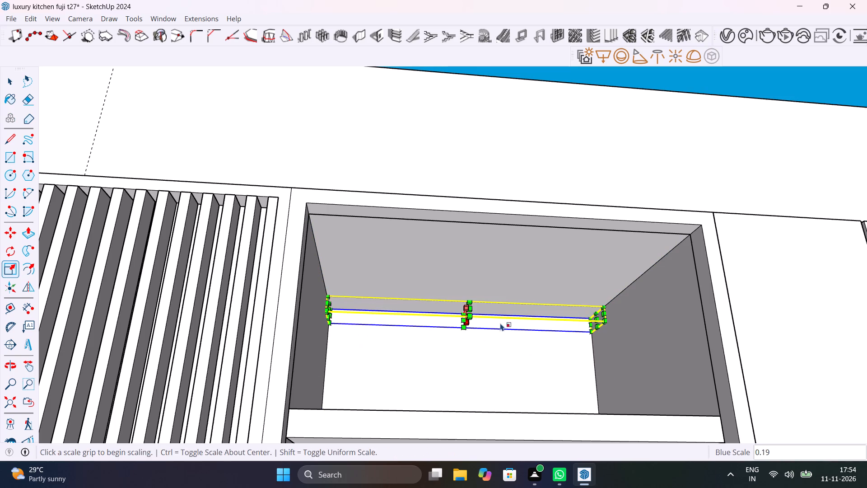
pyautogui.press('space')
# Place a narrow V-Ray rectangle light along the back edge of the second compartment's ceiling in the side wall's open-shelf unit.
pyautogui.scroll(-6, 500, 323)
pyautogui.click(545, 131)
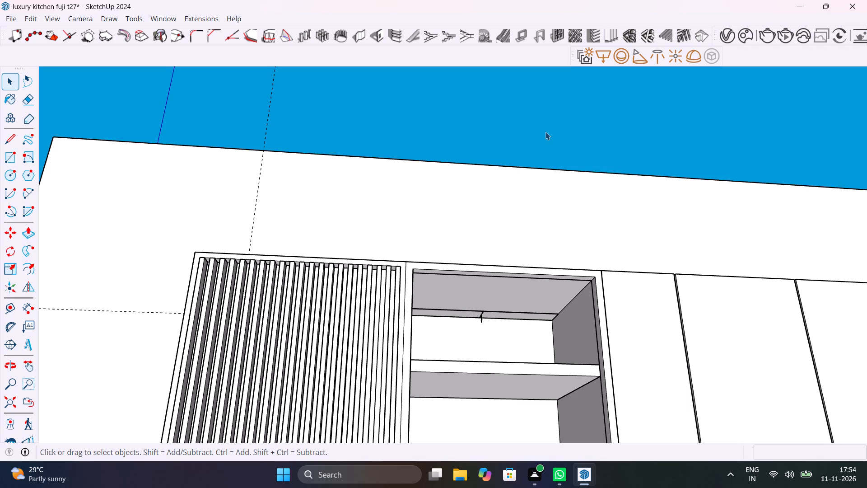
pyautogui.click(602, 58)
pyautogui.scroll(-1, 497, 364)
pyautogui.moveTo(491, 360); pyautogui.dragTo(424, 299, button='middle')
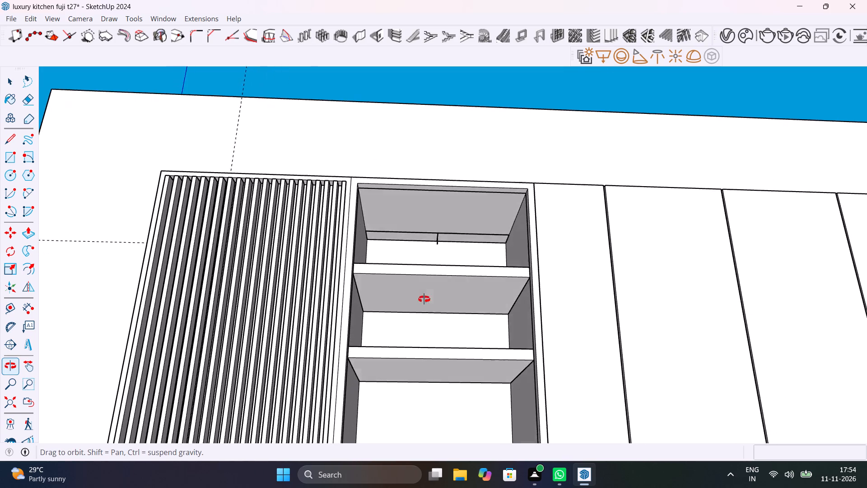
pyautogui.moveTo(424, 299); pyautogui.dragTo(424, 302, button='middle')
pyautogui.scroll(9, 367, 310)
pyautogui.click(366, 304)
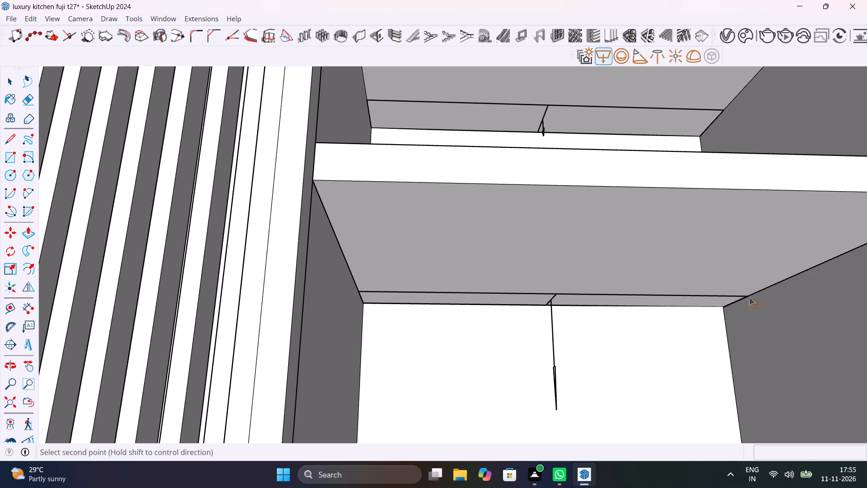
pyautogui.click(750, 297)
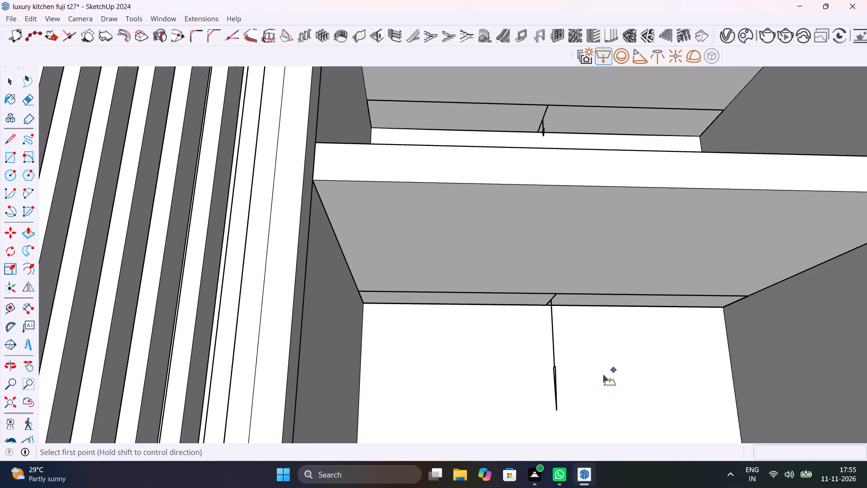
pyautogui.press('space')
# Scale the second compartment's rectangle light down vertically to about 0.19 of its height.
pyautogui.click(555, 394)
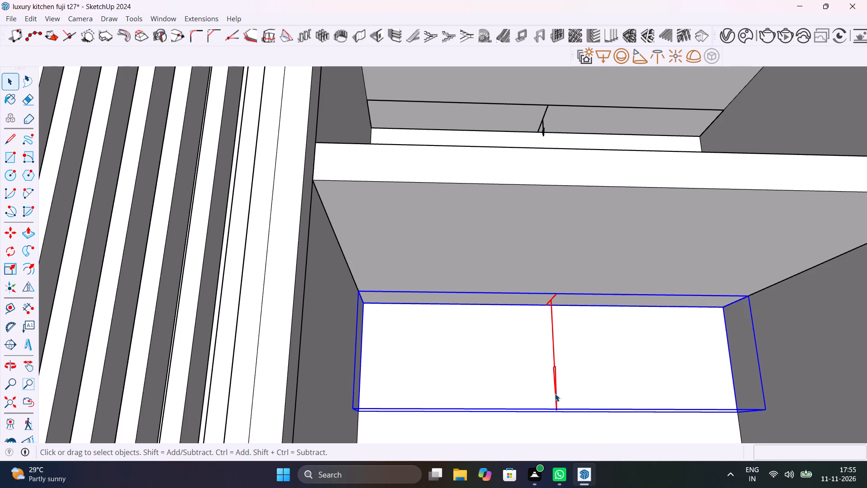
pyautogui.press('s')
pyautogui.click(557, 412)
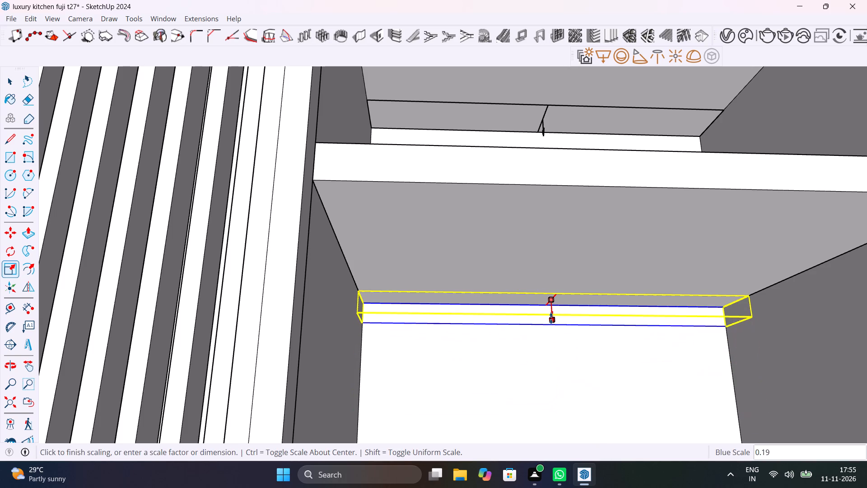
pyautogui.click(551, 318)
pyautogui.scroll(-6, 561, 339)
pyautogui.press('space')
pyautogui.moveTo(572, 352); pyautogui.dragTo(612, 406, button='middle')
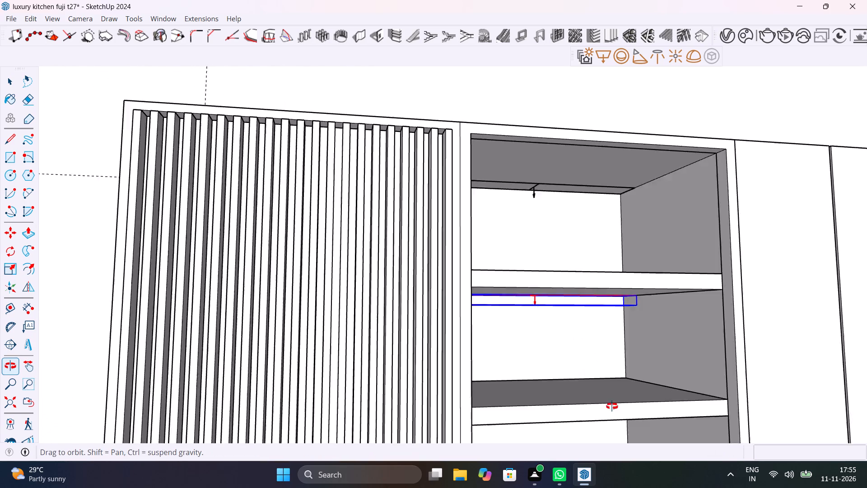
pyautogui.moveTo(612, 406); pyautogui.dragTo(609, 375, button='middle')
pyautogui.click(79, 281)
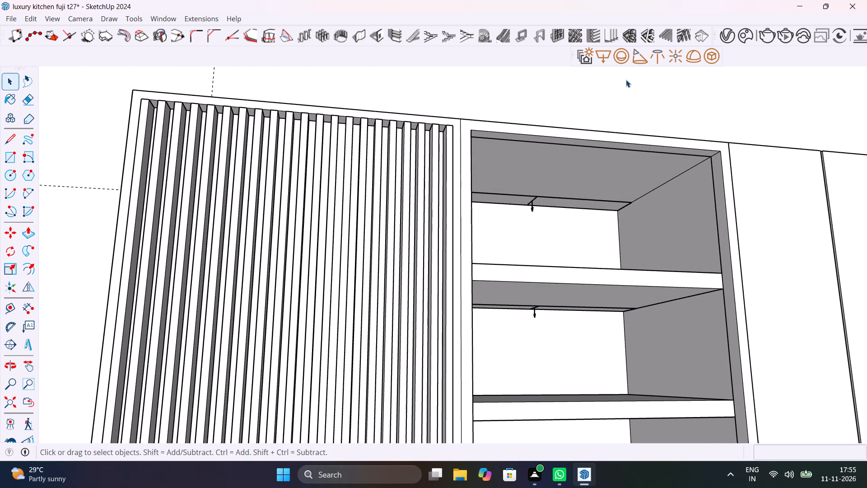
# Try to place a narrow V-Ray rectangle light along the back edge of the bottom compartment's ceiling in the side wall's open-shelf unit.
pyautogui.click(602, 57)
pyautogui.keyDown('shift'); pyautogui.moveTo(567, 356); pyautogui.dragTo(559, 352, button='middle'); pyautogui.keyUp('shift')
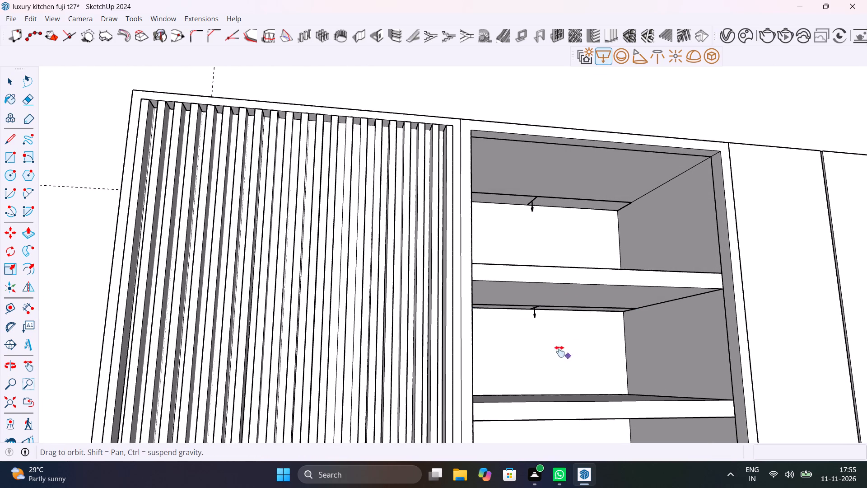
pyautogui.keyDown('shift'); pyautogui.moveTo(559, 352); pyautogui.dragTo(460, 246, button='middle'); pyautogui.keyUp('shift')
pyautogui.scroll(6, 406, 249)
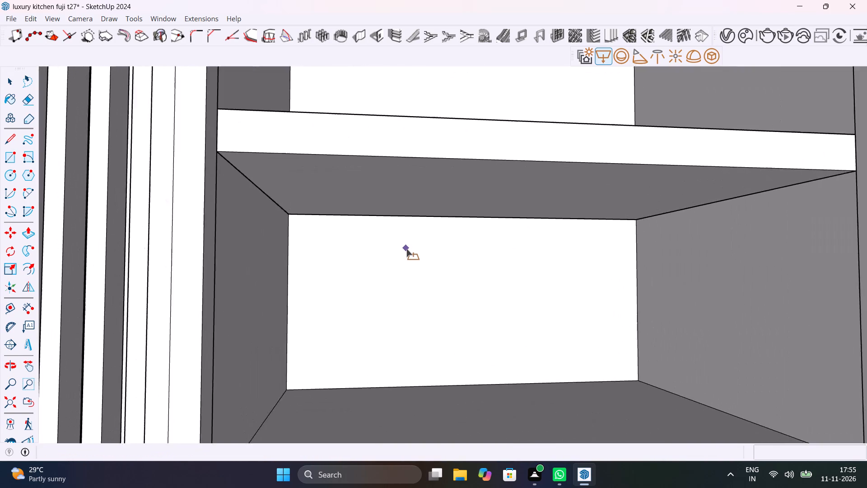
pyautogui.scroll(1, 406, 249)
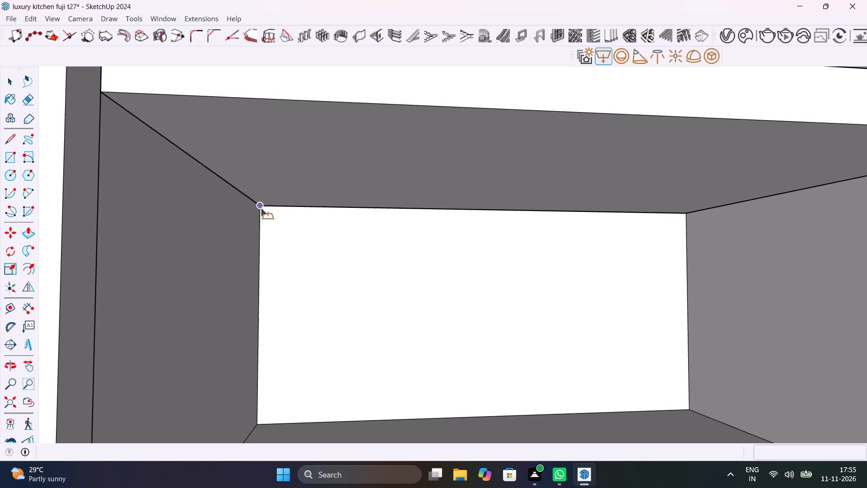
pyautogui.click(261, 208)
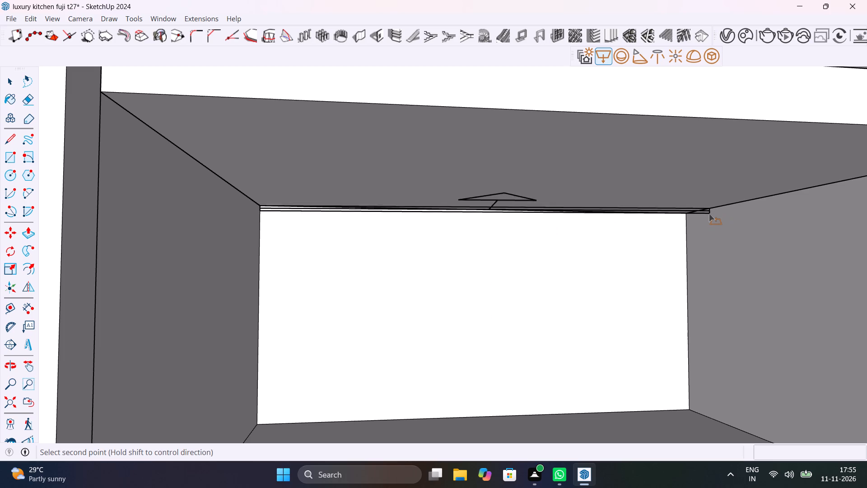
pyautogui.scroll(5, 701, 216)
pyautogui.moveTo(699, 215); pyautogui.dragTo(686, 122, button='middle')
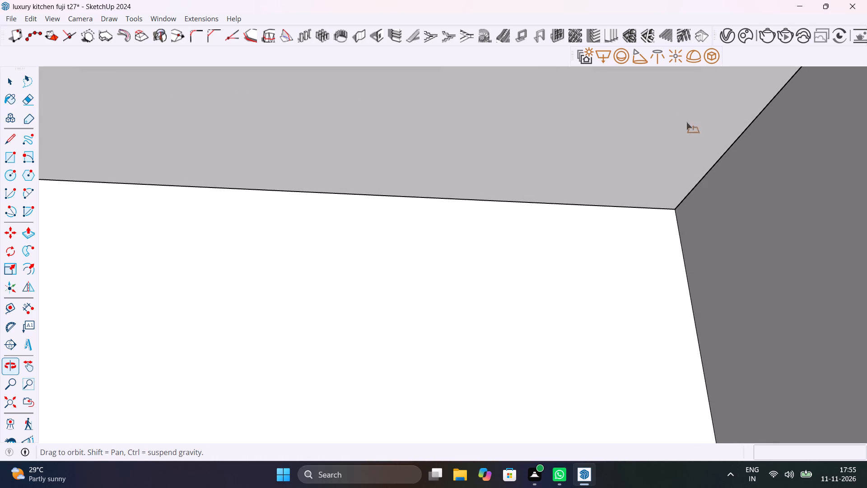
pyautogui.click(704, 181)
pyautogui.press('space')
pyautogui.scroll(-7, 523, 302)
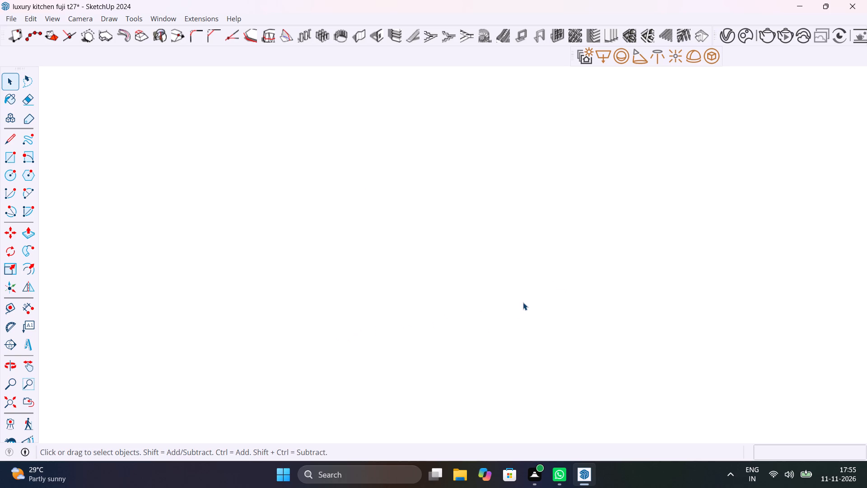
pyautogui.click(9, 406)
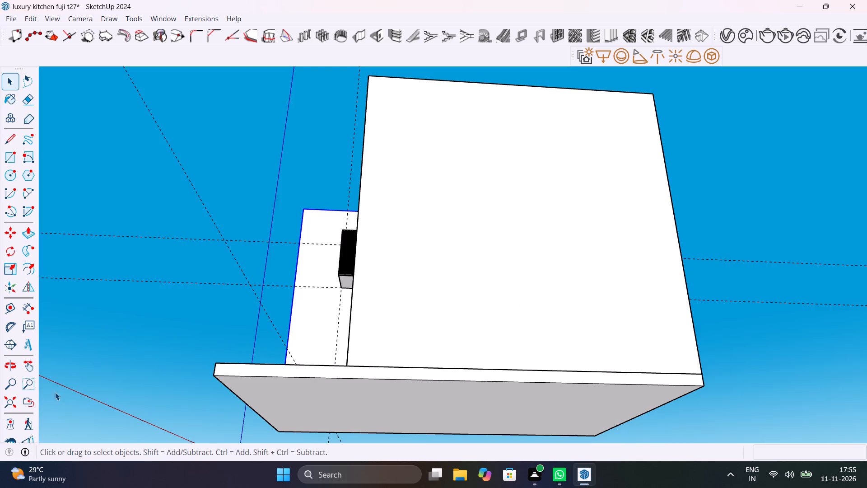
# Save the model and place a narrow V-Ray rectangle light along the back edge of the bottom compartment's ceiling in the side wall's open-shelf unit.
pyautogui.moveTo(184, 351); pyautogui.dragTo(248, 460, button='middle')
pyautogui.scroll(12, 372, 241)
pyautogui.keyDown('shift'); pyautogui.moveTo(373, 241); pyautogui.dragTo(374, 241, button='middle'); pyautogui.keyUp('shift')
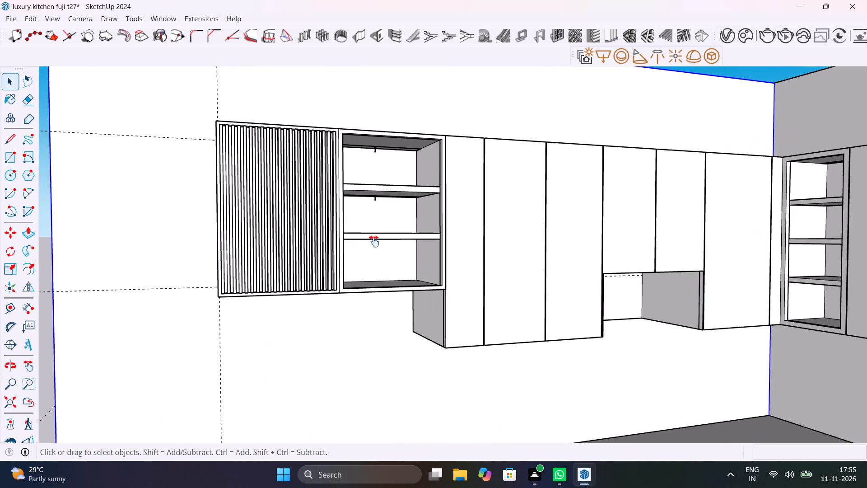
pyautogui.keyDown('shift'); pyautogui.moveTo(374, 241); pyautogui.dragTo(390, 306, button='middle'); pyautogui.keyUp('shift')
pyautogui.scroll(4, 478, 359)
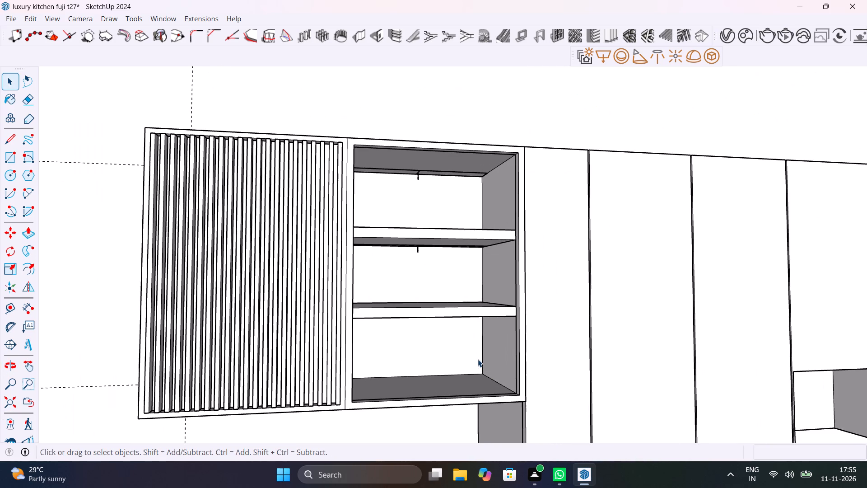
pyautogui.scroll(4, 478, 359)
pyautogui.moveTo(473, 361); pyautogui.dragTo(467, 325, button='middle')
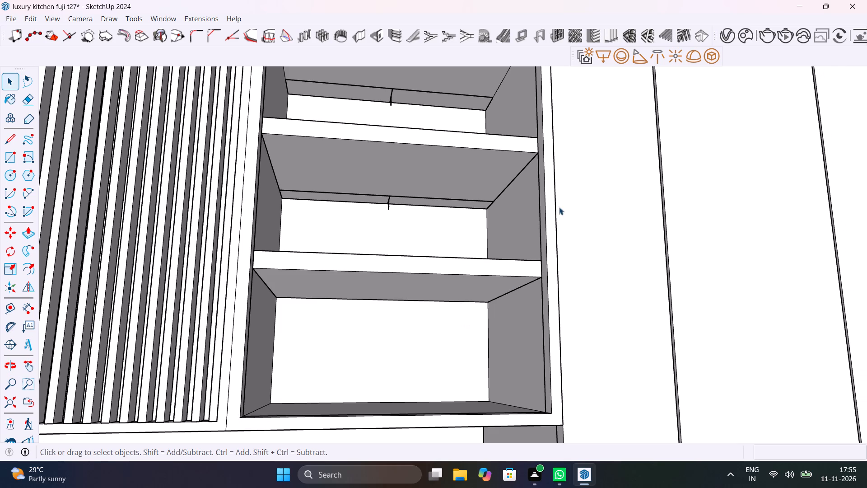
pyautogui.hotkey('ctrl', 's')
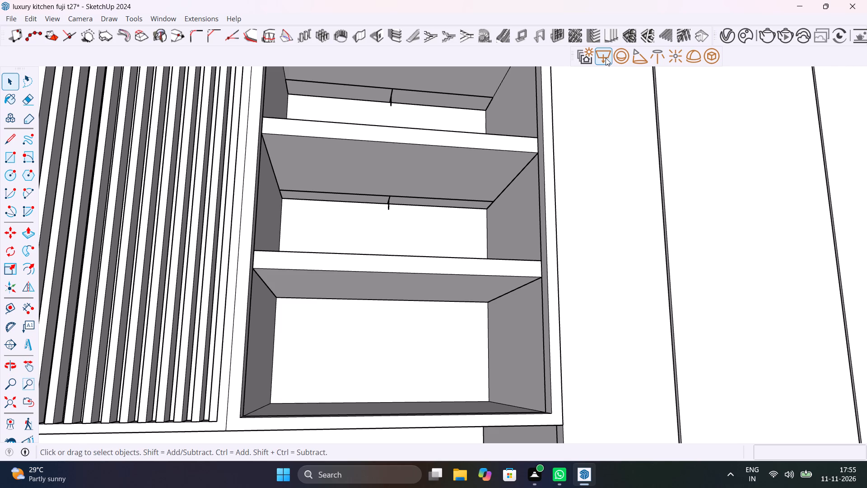
pyautogui.click(604, 57)
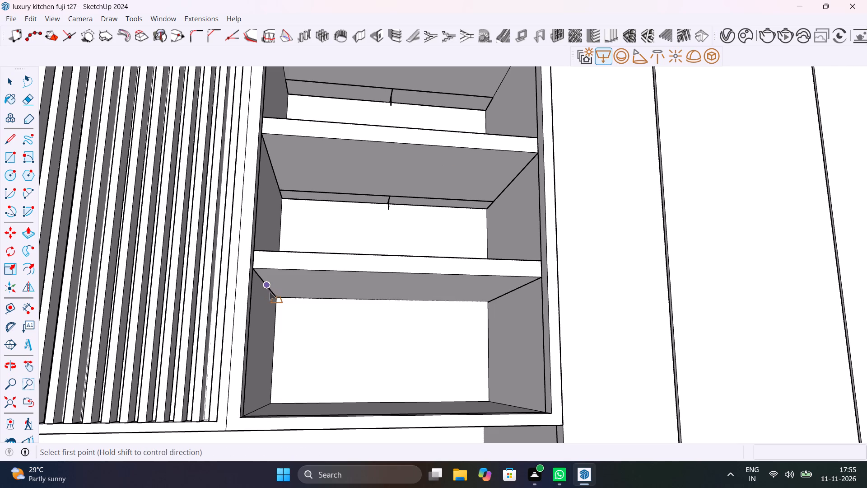
pyautogui.click(275, 297)
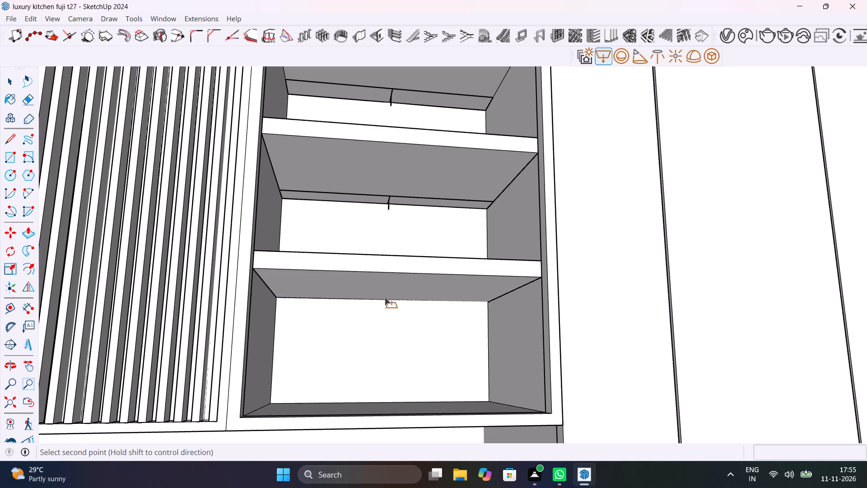
pyautogui.click(500, 298)
pyautogui.press('space')
# Scale the bottom compartment's rectangle light down vertically to match the flattened lights above it, and save the model.
pyautogui.click(386, 354)
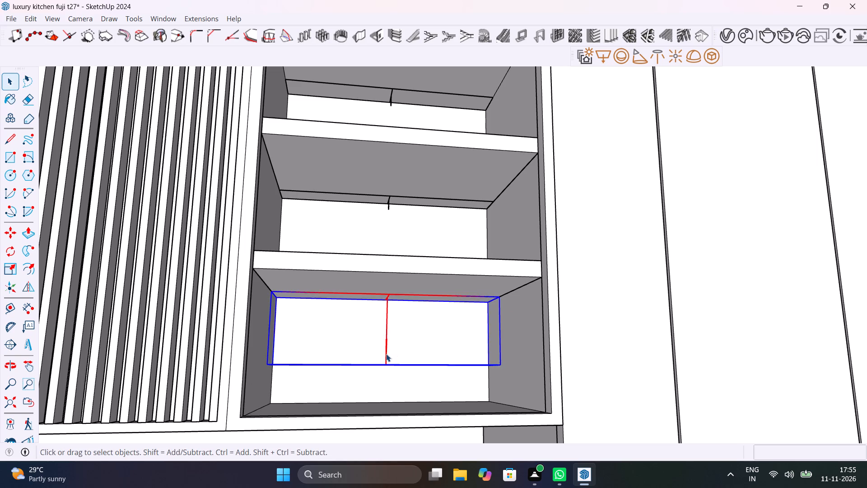
pyautogui.scroll(5, 386, 354)
pyautogui.press('s')
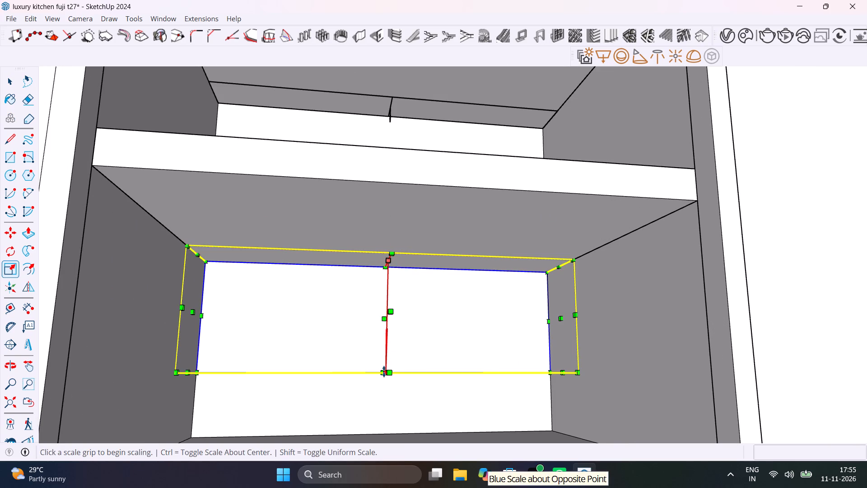
pyautogui.click(384, 371)
pyautogui.click(383, 279)
pyautogui.press('space')
pyautogui.scroll(-6, 418, 300)
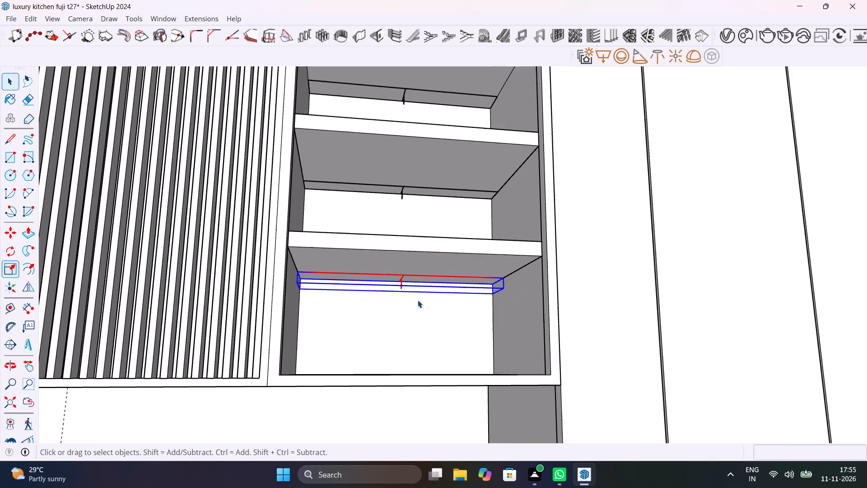
pyautogui.scroll(-3, 418, 300)
pyautogui.moveTo(422, 301); pyautogui.dragTo(499, 354, button='middle')
pyautogui.hotkey('ctrl', 's')
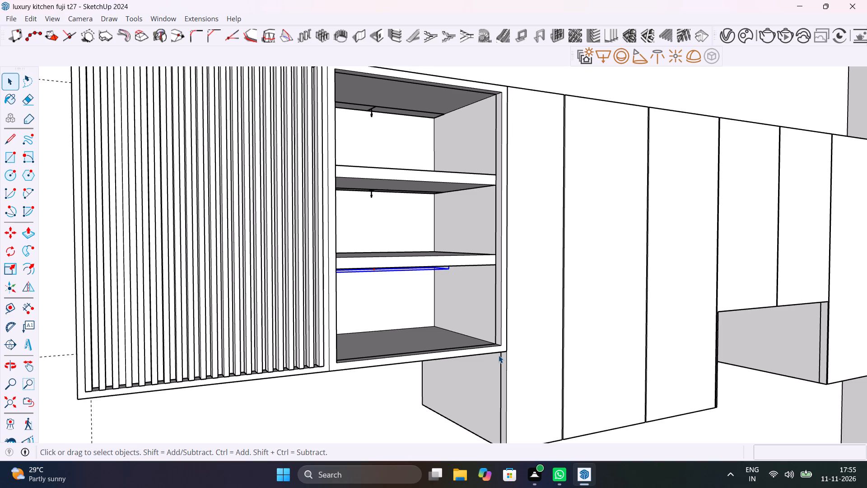
# Run a V-Ray test render of the side wall's open-shelf unit, examine its three strip lights enlarged, and stop the render.
pyautogui.scroll(-8, 552, 375)
pyautogui.click(689, 129)
pyautogui.moveTo(541, 360); pyautogui.dragTo(527, 355, button='middle')
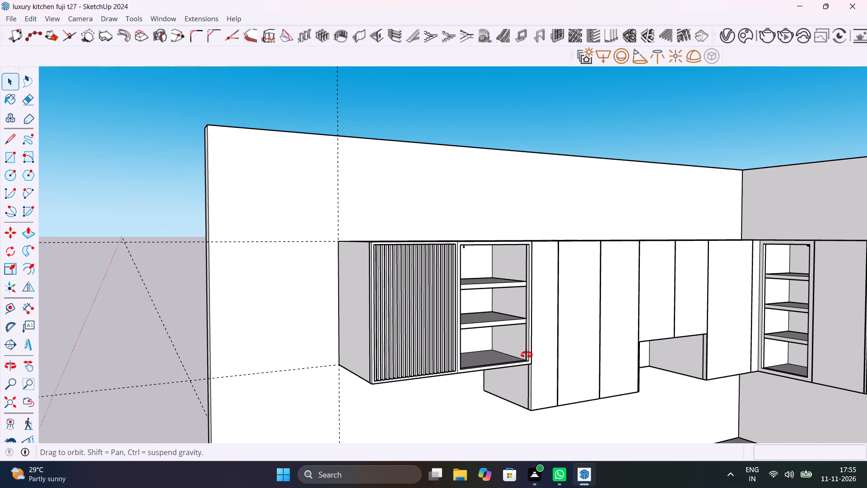
pyautogui.moveTo(527, 355); pyautogui.dragTo(453, 340, button='middle')
pyautogui.scroll(4, 471, 332)
pyautogui.moveTo(478, 351); pyautogui.dragTo(482, 338, button='middle')
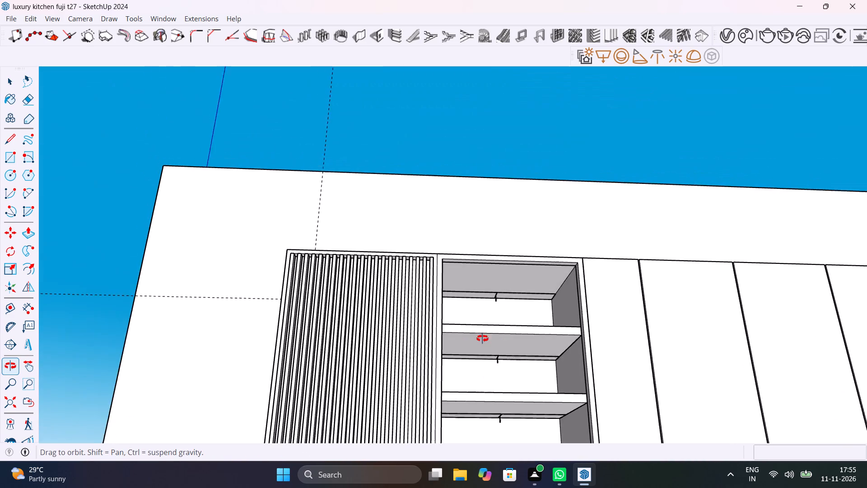
pyautogui.moveTo(482, 338); pyautogui.dragTo(438, 272, button='middle')
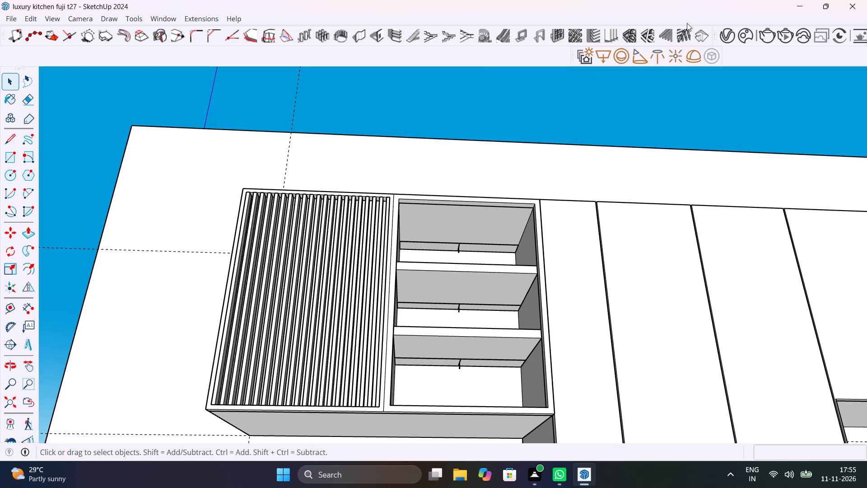
pyautogui.doubleClick(770, 38)
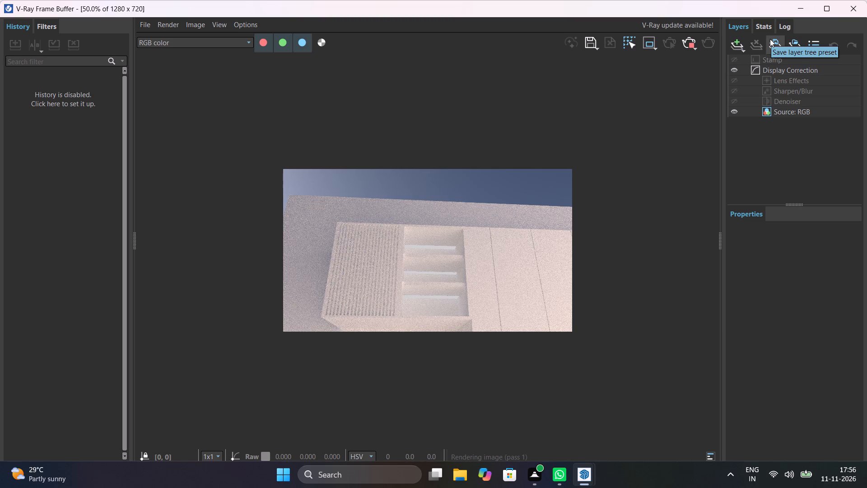
pyautogui.scroll(1, 423, 278)
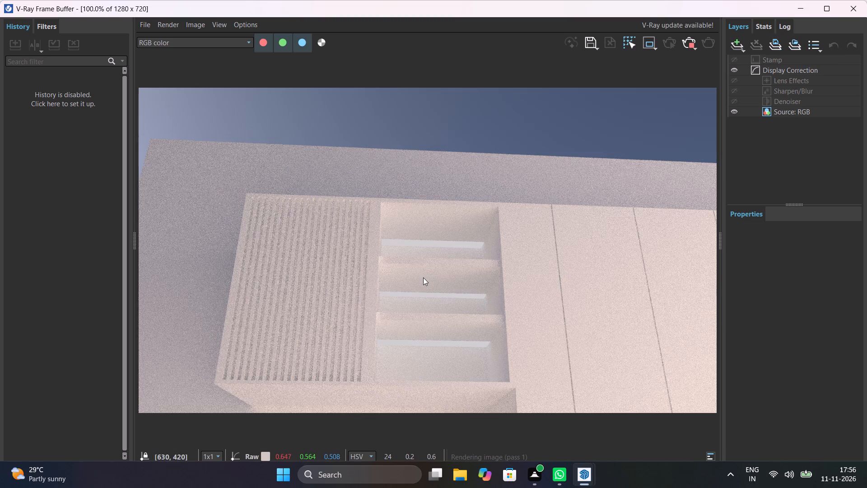
pyautogui.click(687, 40)
pyautogui.click(858, 5)
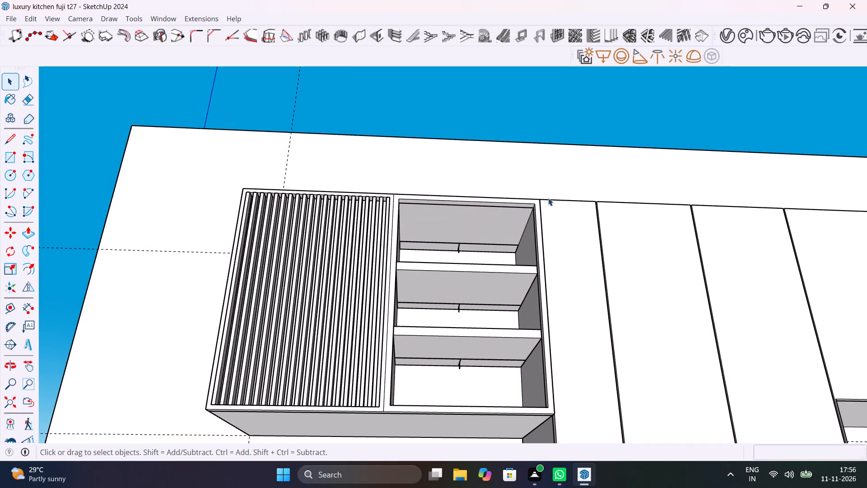
# Save the kitchen model.
pyautogui.click(5, 404)
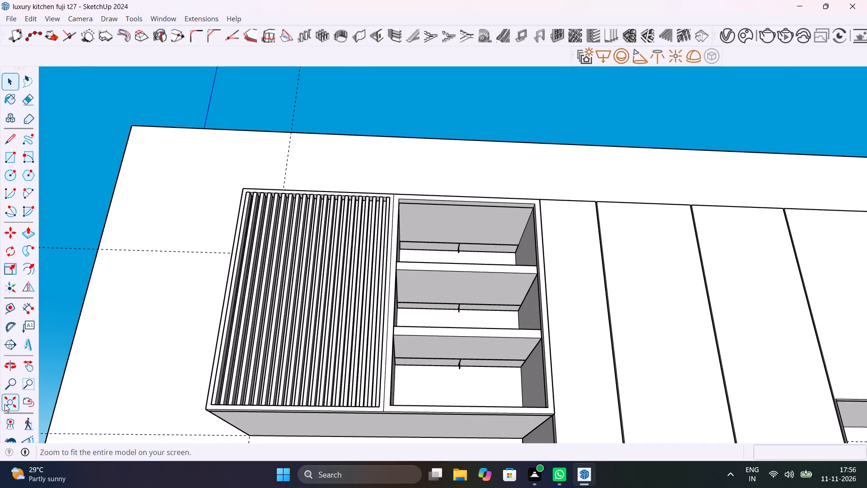
pyautogui.moveTo(361, 306); pyautogui.dragTo(564, 444, button='middle')
pyautogui.hotkey('ctrl', 's')
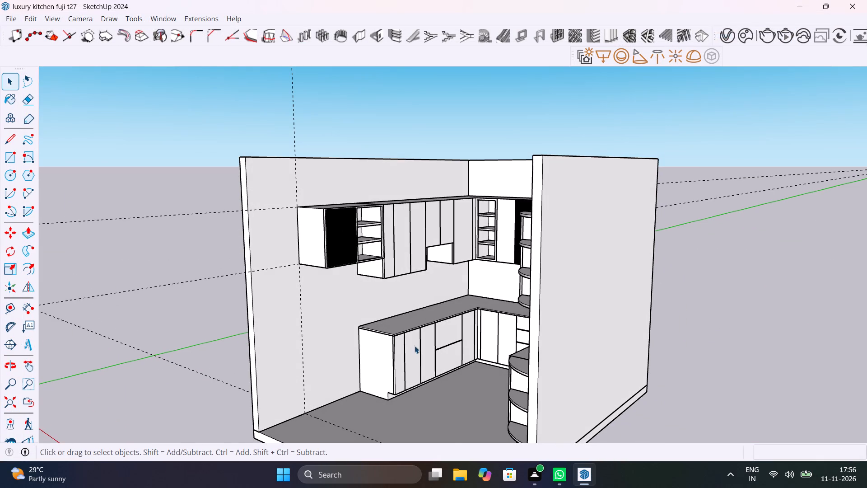
# Run a V-Ray test render of the whole kitchen from its open side to examine the shelf lighting, and stop the render.
pyautogui.scroll(4, 400, 235)
pyautogui.moveTo(549, 295); pyautogui.dragTo(686, 305, button='middle')
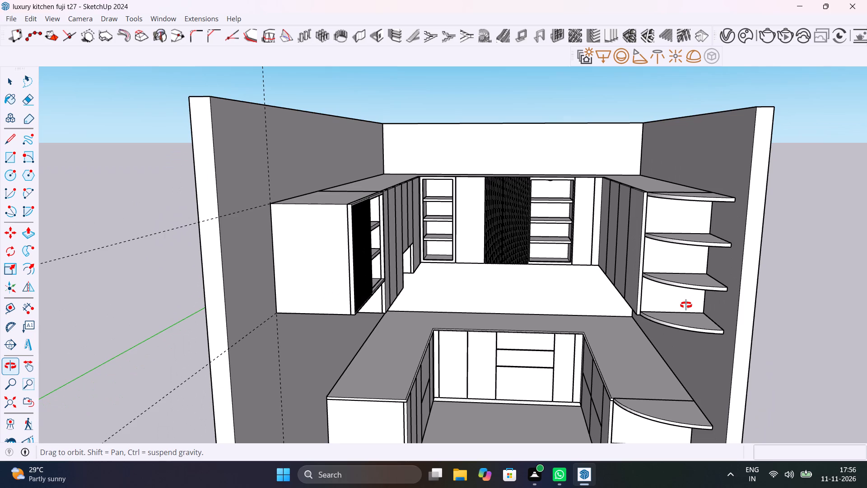
pyautogui.moveTo(686, 305); pyautogui.dragTo(687, 255, button='middle')
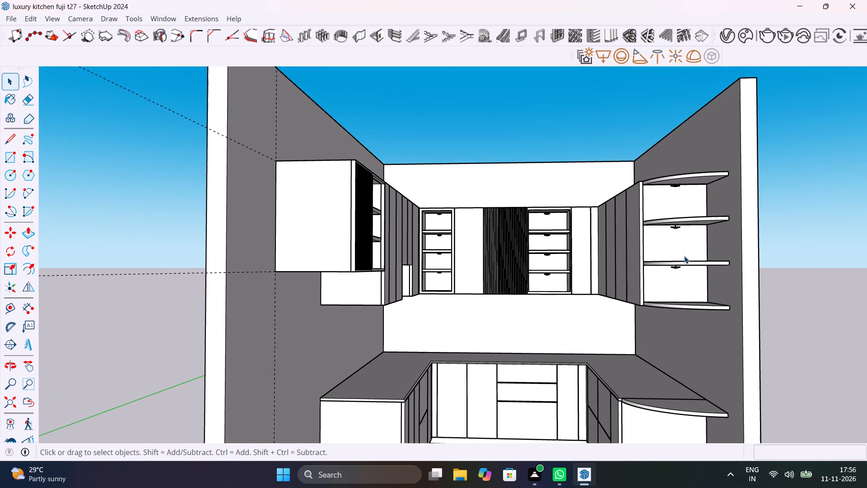
pyautogui.scroll(-5, 684, 256)
pyautogui.moveTo(685, 272); pyautogui.dragTo(682, 236, button='middle')
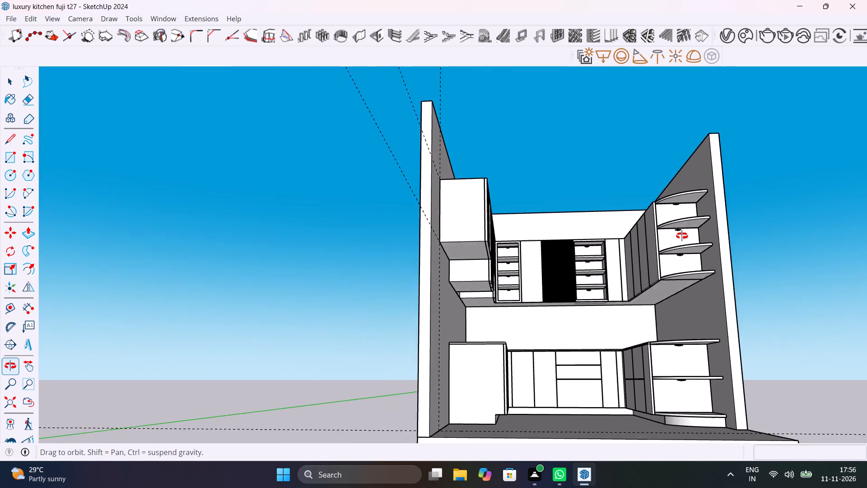
pyautogui.moveTo(682, 236); pyautogui.dragTo(683, 244, button='middle')
pyautogui.click(762, 38)
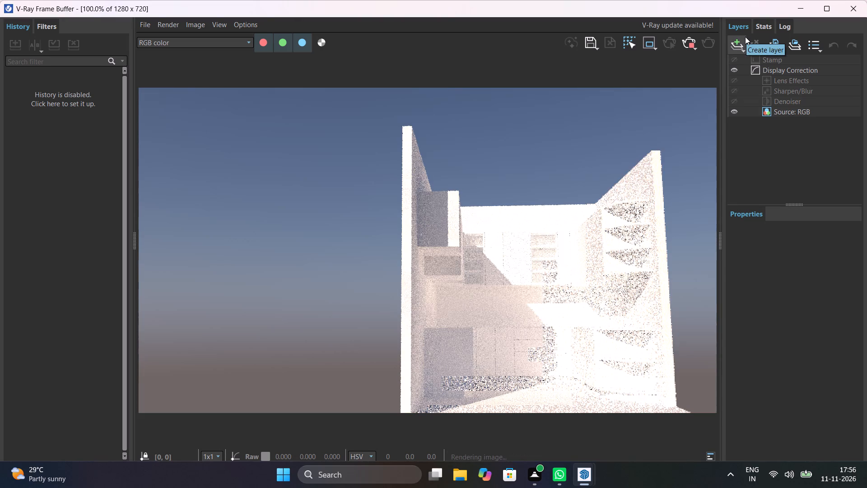
pyautogui.click(686, 43)
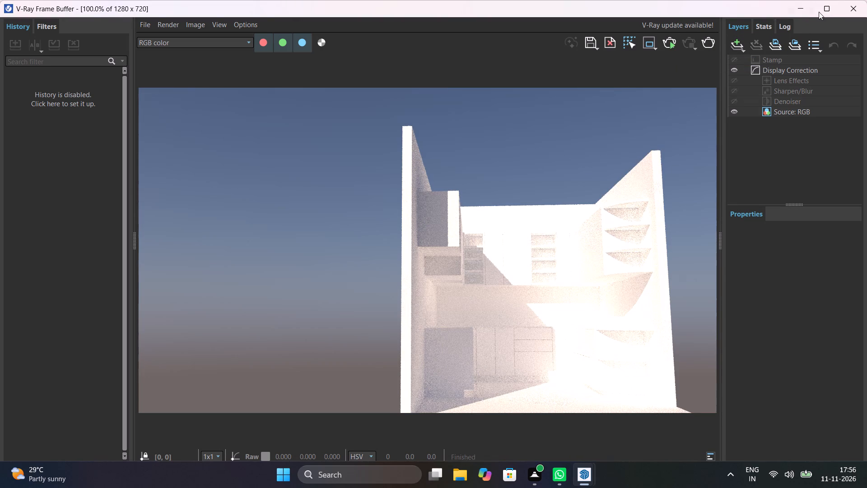
pyautogui.click(851, 6)
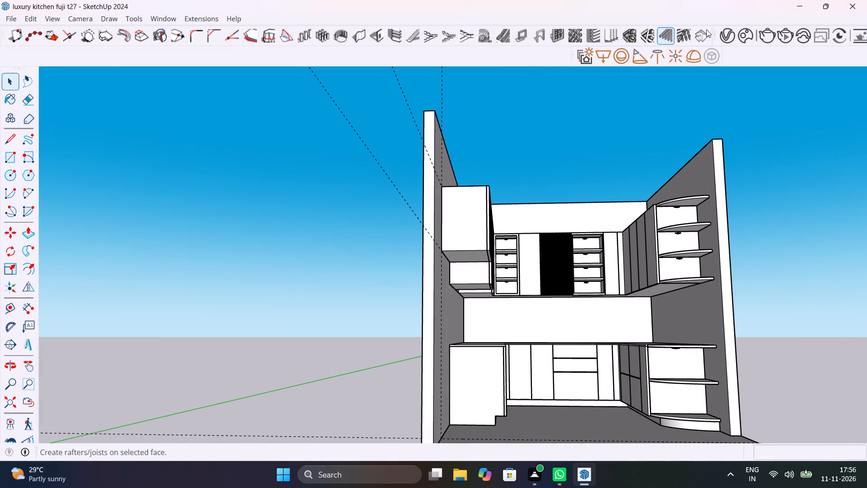
# Turn off the SunLight in the V-Ray lights list.
pyautogui.click(733, 33)
pyautogui.click(370, 66)
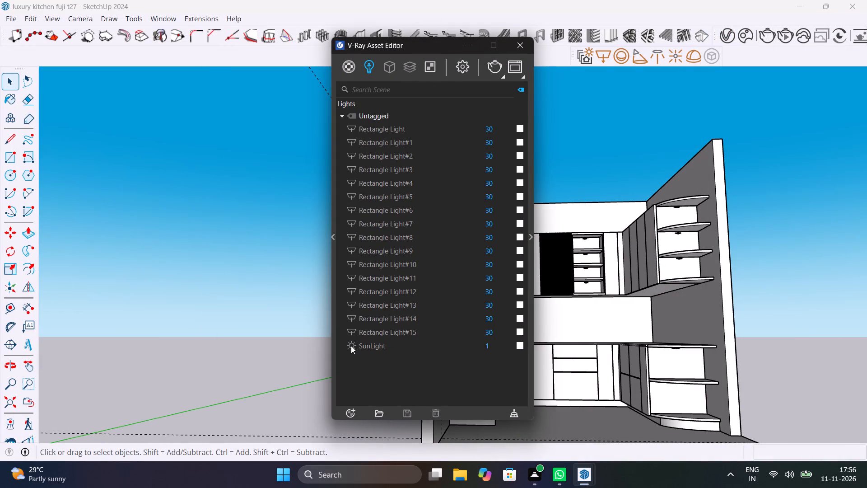
pyautogui.click(351, 347)
pyautogui.click(521, 46)
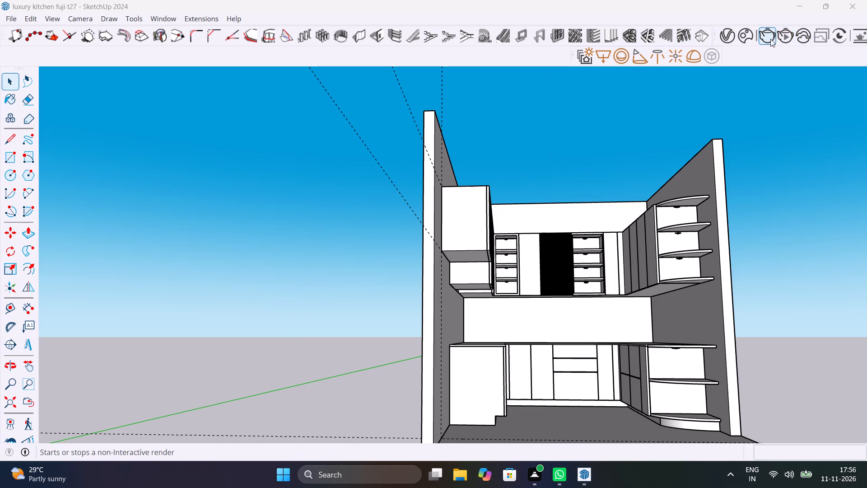
# Run a V-Ray test render of the whole kitchen with the sunlight off to examine the shelf lighting, and stop the render.
pyautogui.click(770, 37)
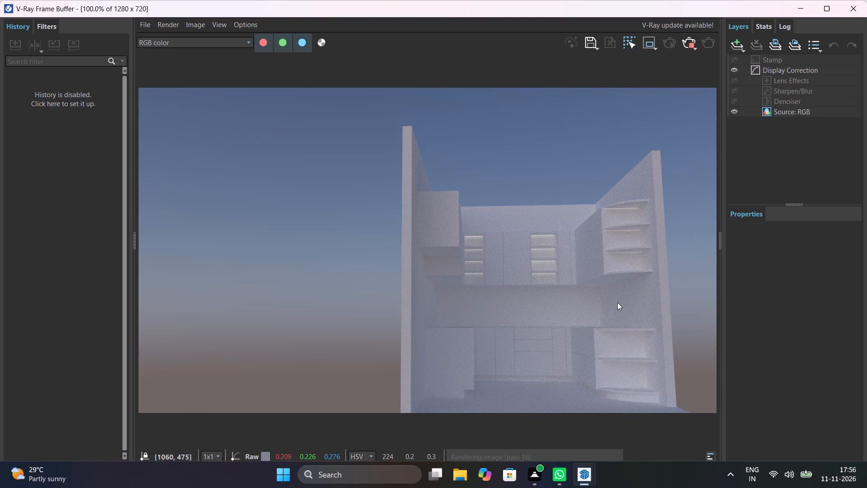
pyautogui.click(688, 40)
pyautogui.click(853, 8)
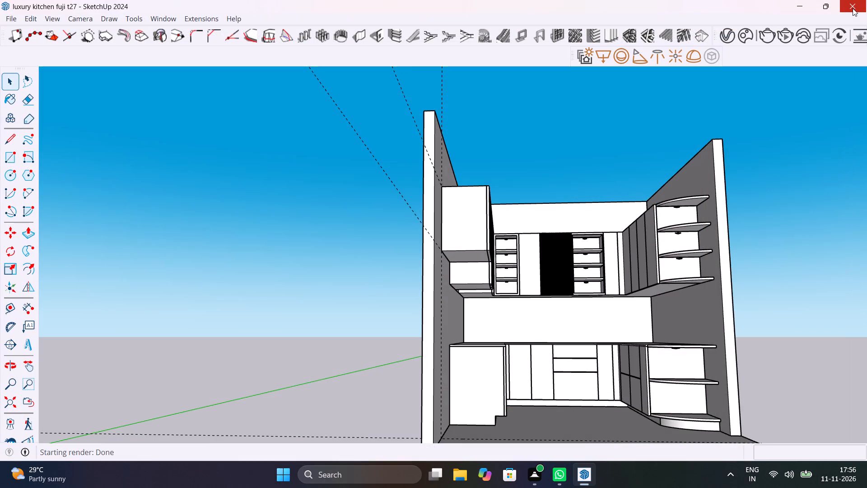
# Save the kitchen model.
pyautogui.moveTo(691, 211); pyautogui.dragTo(595, 284, button='middle')
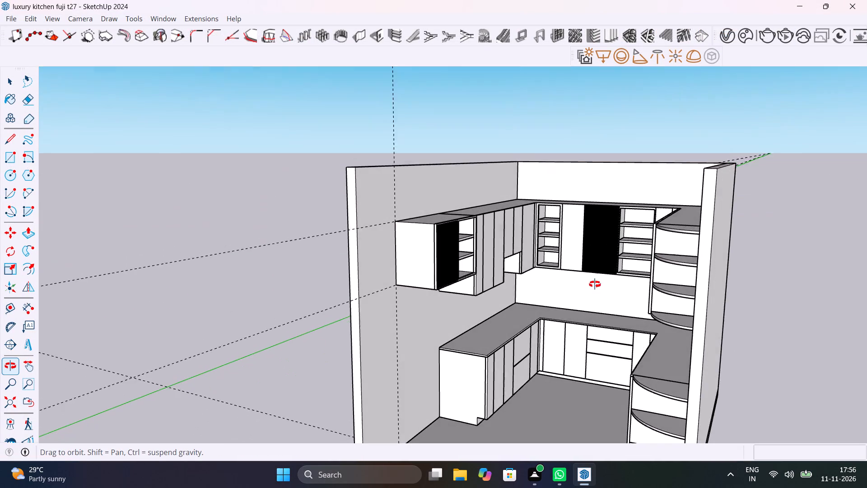
pyautogui.moveTo(595, 284); pyautogui.dragTo(533, 227, button='middle')
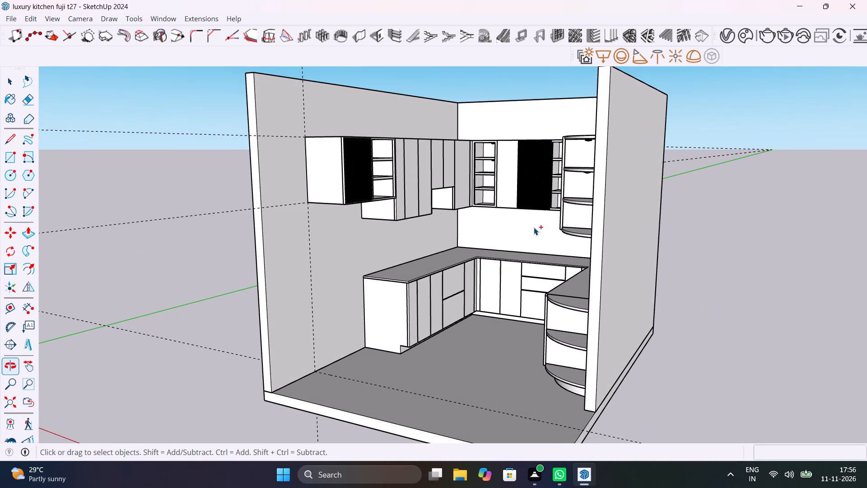
pyautogui.hotkey('ctrl', 's')
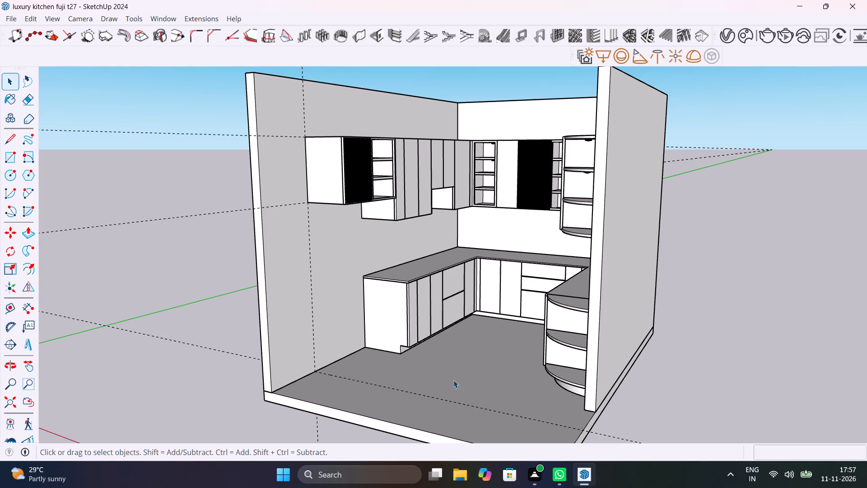
# Examine the kitchen from several angles, including the open units and the undersides of the wall cabinets.
pyautogui.moveTo(395, 377); pyautogui.dragTo(452, 378, button='middle')
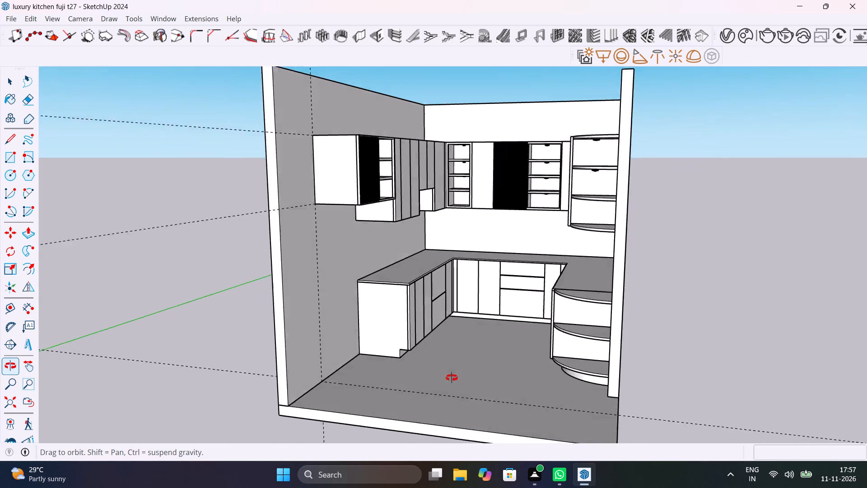
pyautogui.moveTo(452, 378); pyautogui.dragTo(506, 391, button='middle')
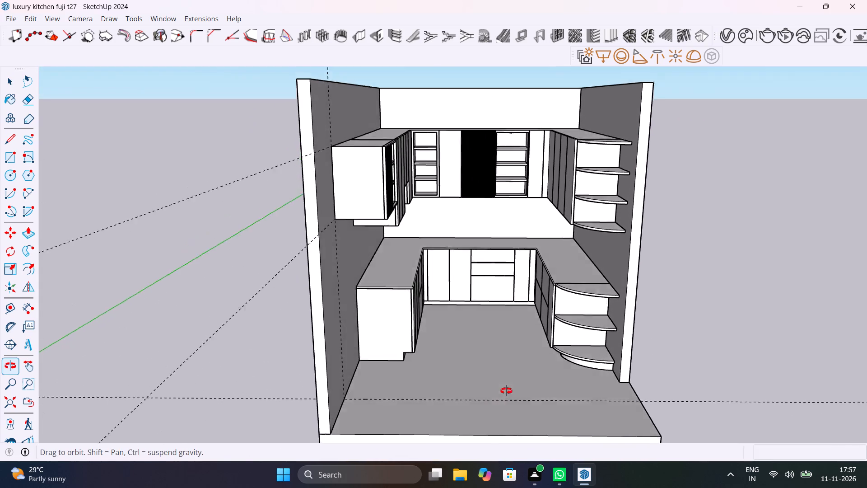
pyautogui.moveTo(506, 391); pyautogui.dragTo(504, 360, button='middle')
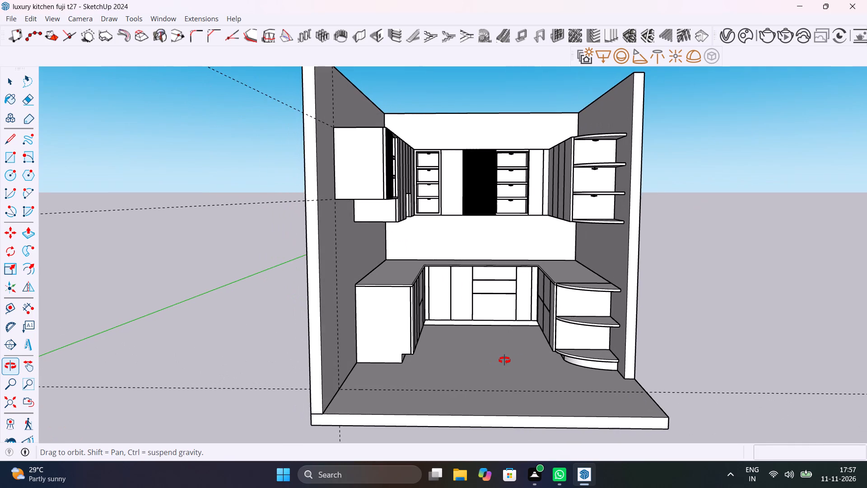
pyautogui.moveTo(504, 360); pyautogui.dragTo(541, 358, button='middle')
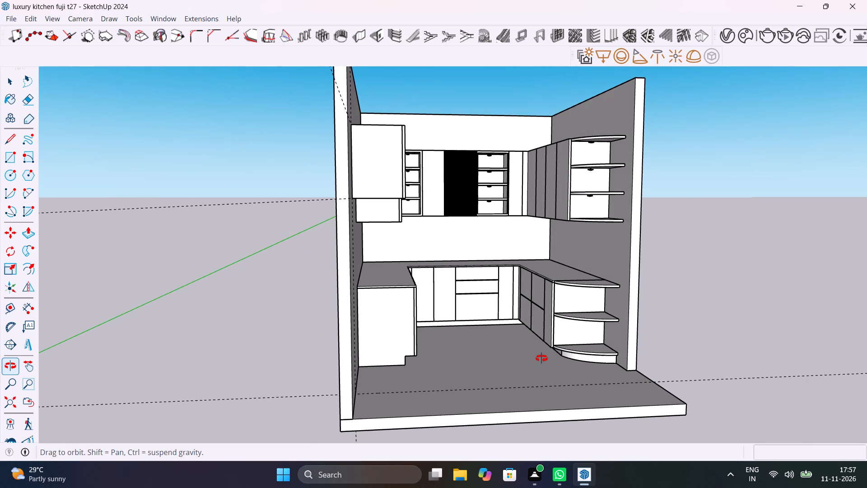
pyautogui.moveTo(541, 358); pyautogui.dragTo(409, 311, button='middle')
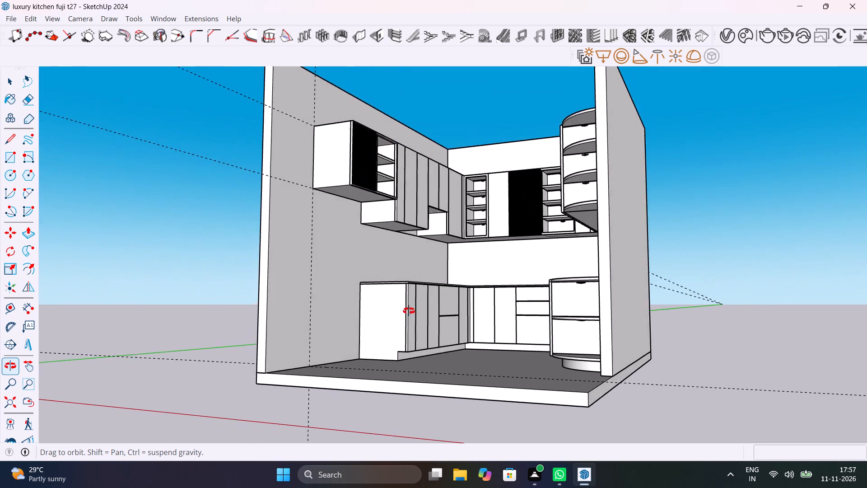
pyautogui.moveTo(409, 311); pyautogui.dragTo(407, 284, button='middle')
pyautogui.scroll(1, 407, 284)
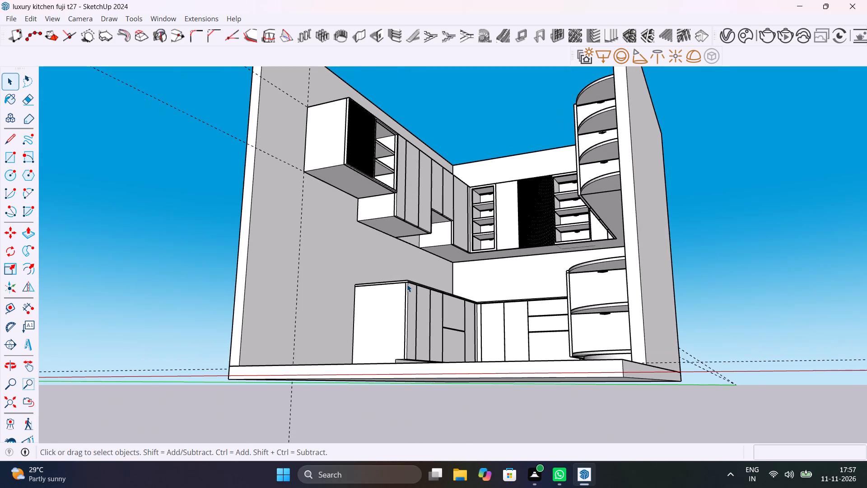
pyautogui.scroll(3, 483, 259)
pyautogui.moveTo(493, 284); pyautogui.dragTo(545, 258, button='middle')
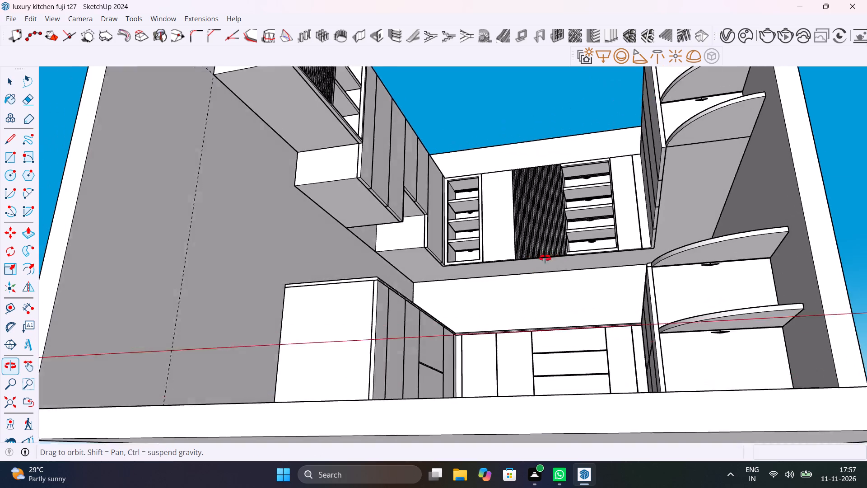
pyautogui.moveTo(545, 258); pyautogui.dragTo(582, 272, button='middle')
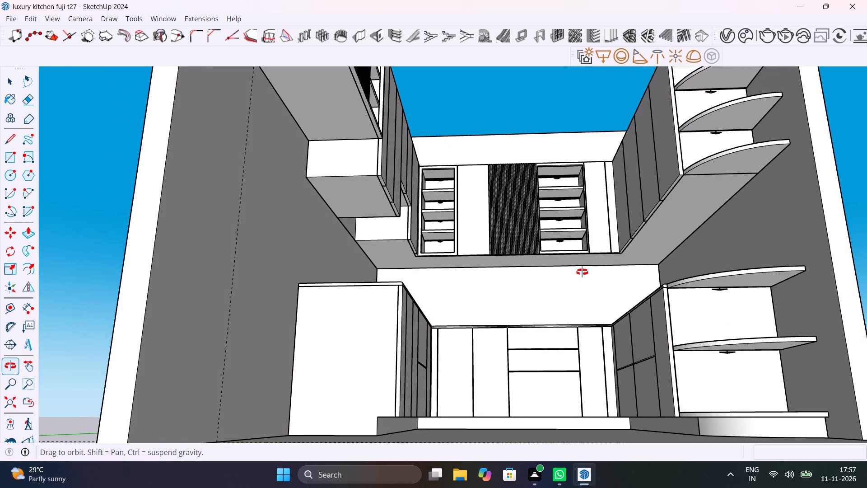
pyautogui.moveTo(582, 272); pyautogui.dragTo(507, 352, button='middle')
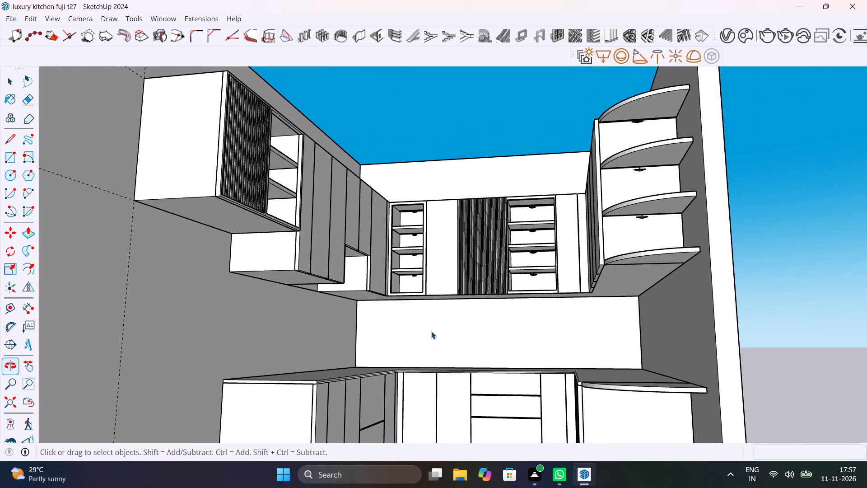
# Draw a thin V-Ray rectangle light beneath the back wall's upper cabinets, along the wall edge from corner to corner.
pyautogui.scroll(9, 351, 313)
pyautogui.keyDown('shift'); pyautogui.moveTo(432, 314); pyautogui.dragTo(354, 264, button='middle'); pyautogui.keyUp('shift')
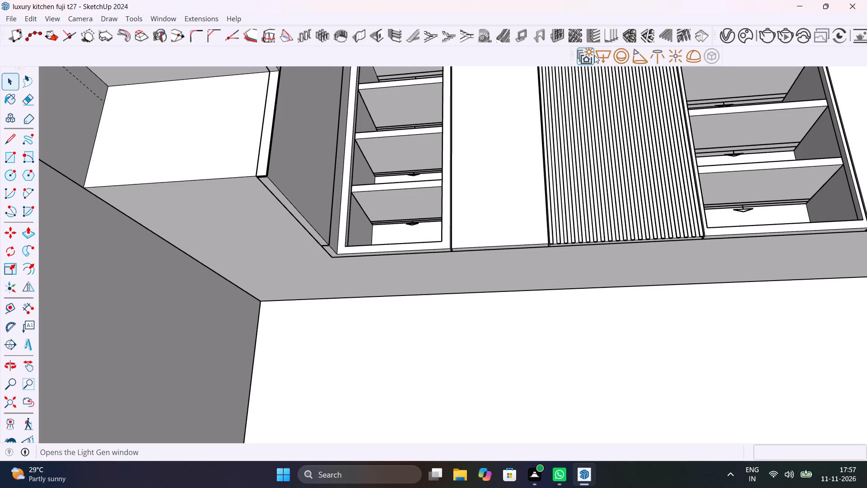
pyautogui.click(605, 54)
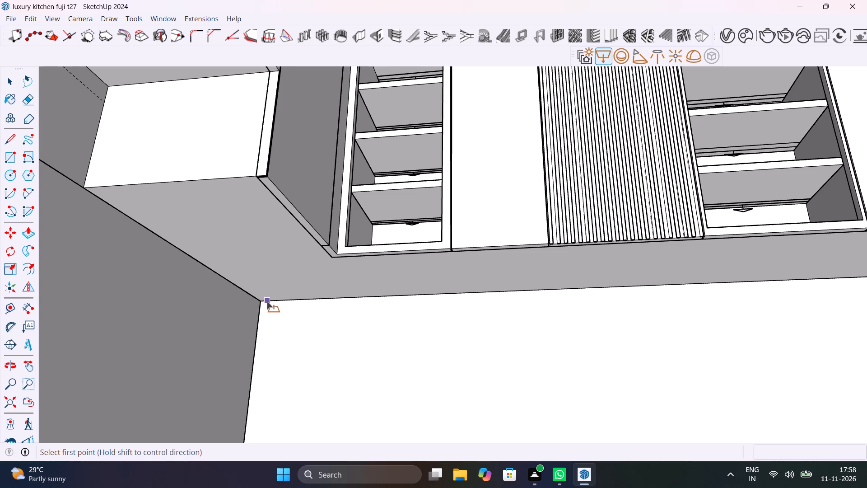
pyautogui.click(265, 301)
pyautogui.scroll(-4, 441, 277)
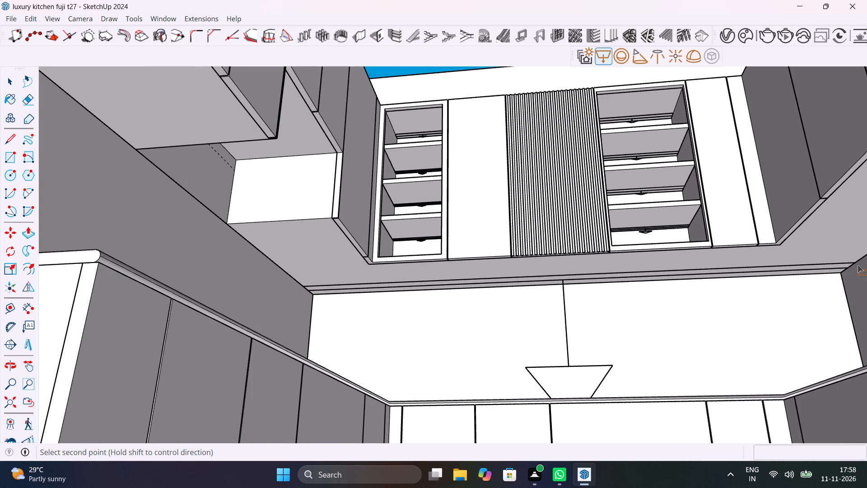
pyautogui.scroll(10, 858, 265)
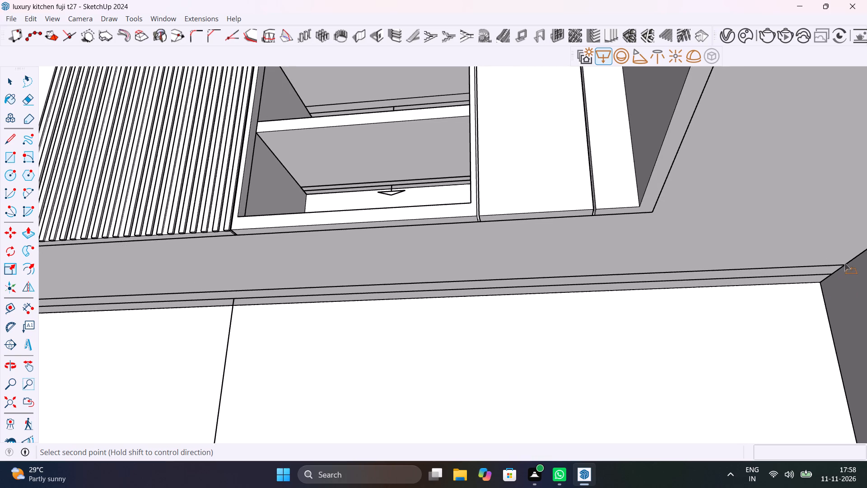
pyautogui.click(843, 269)
pyautogui.scroll(-9, 792, 263)
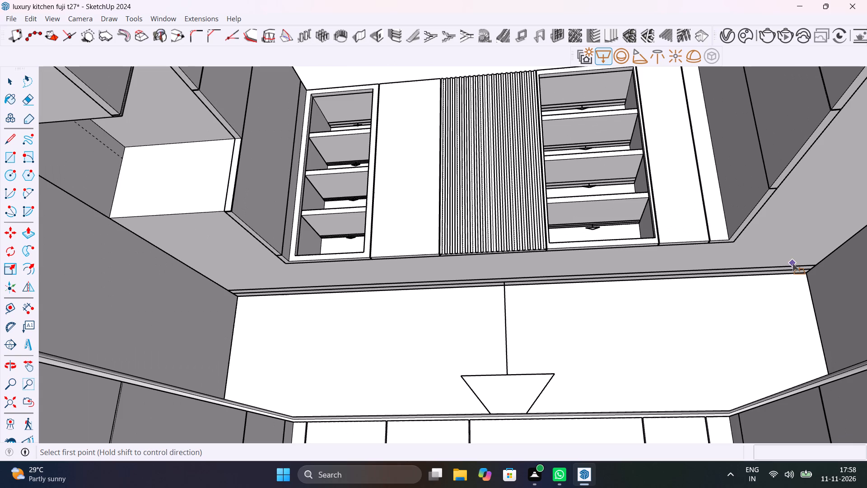
pyautogui.press('space')
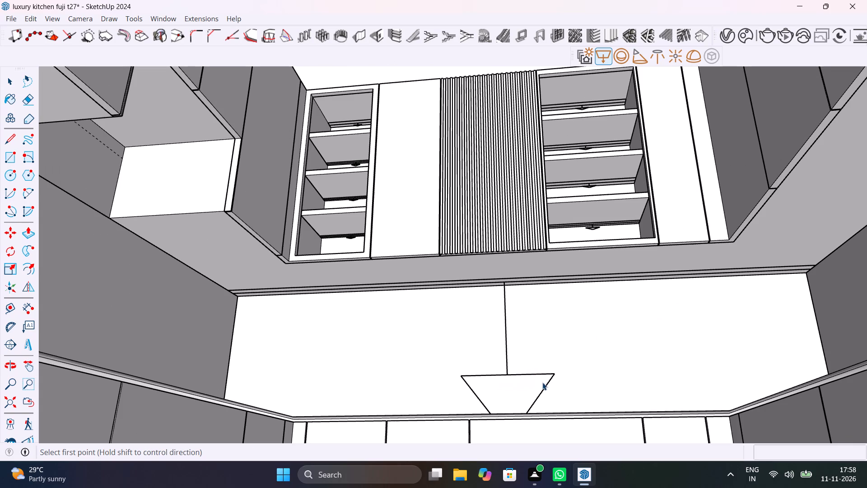
# Scale the back wall's under-cabinet rectangle light vertically to about 0.11 to flatten it against the cabinet underside, and deselect it.
pyautogui.moveTo(543, 385); pyautogui.dragTo(545, 460, button='middle')
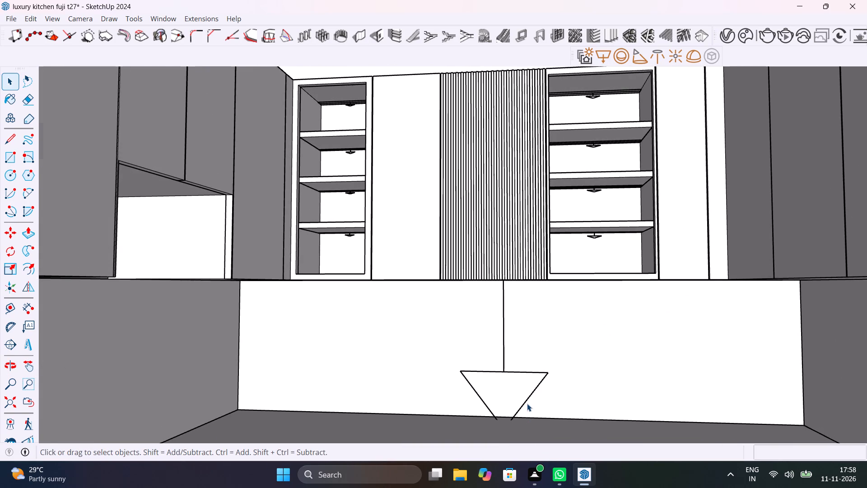
pyautogui.scroll(4, 527, 403)
pyautogui.click(527, 397)
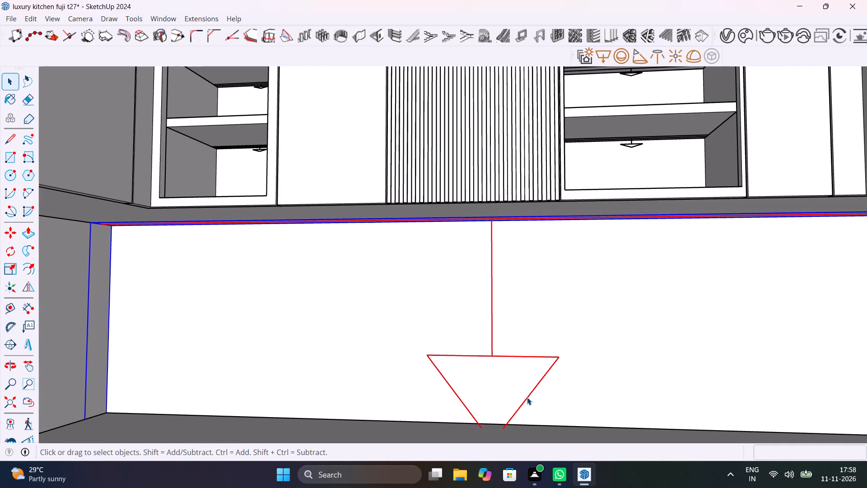
pyautogui.press('s')
pyautogui.keyDown('shift'); pyautogui.moveTo(475, 412); pyautogui.dragTo(420, 302, button='middle'); pyautogui.keyUp('shift')
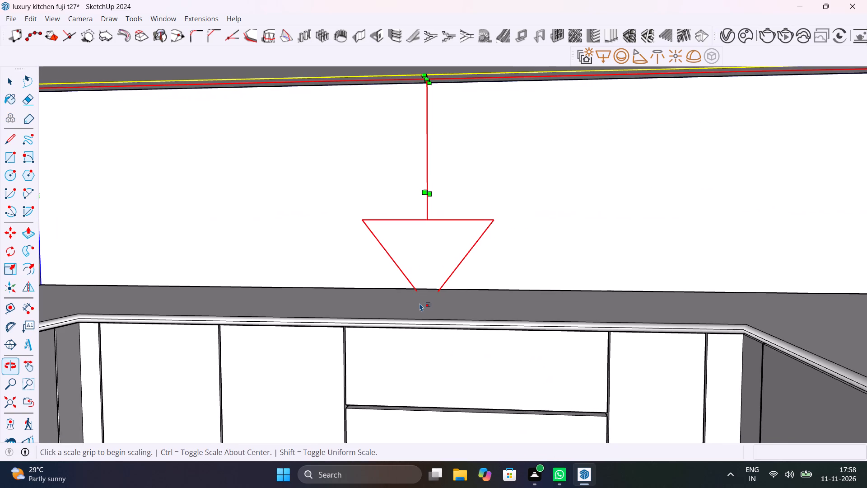
pyautogui.press('k')
pyautogui.scroll(7, 429, 302)
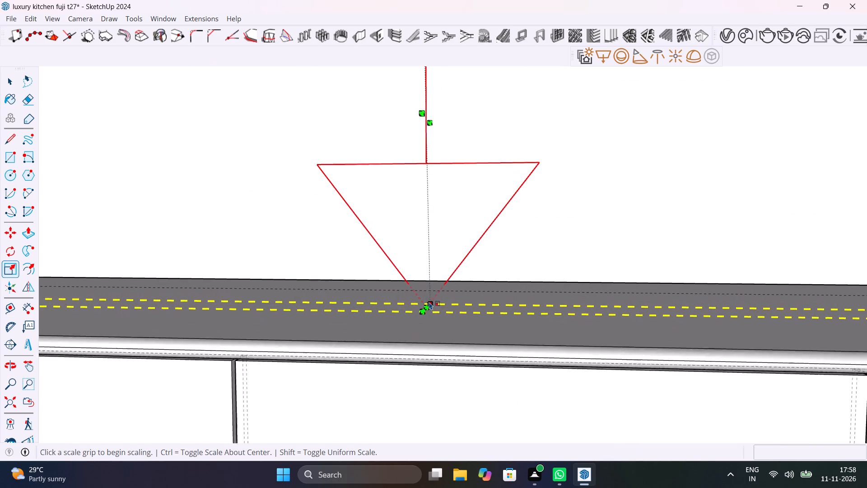
pyautogui.scroll(3, 429, 302)
pyautogui.click(429, 310)
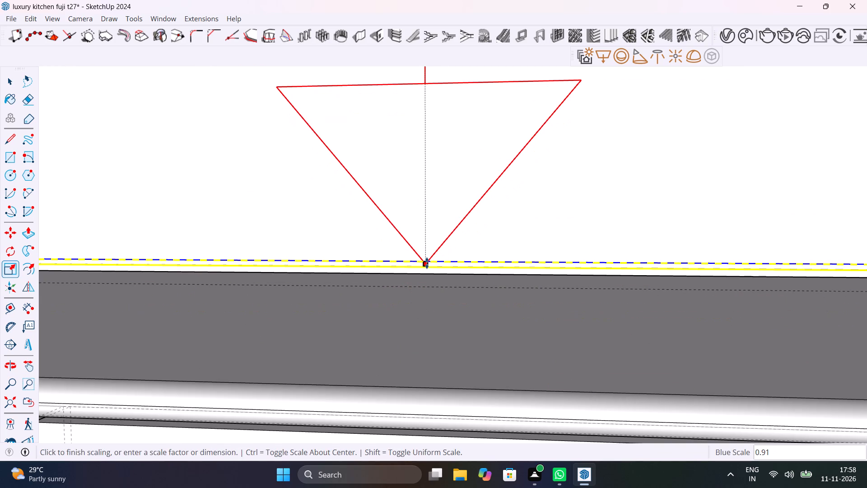
pyautogui.press('k')
pyautogui.scroll(-10, 427, 263)
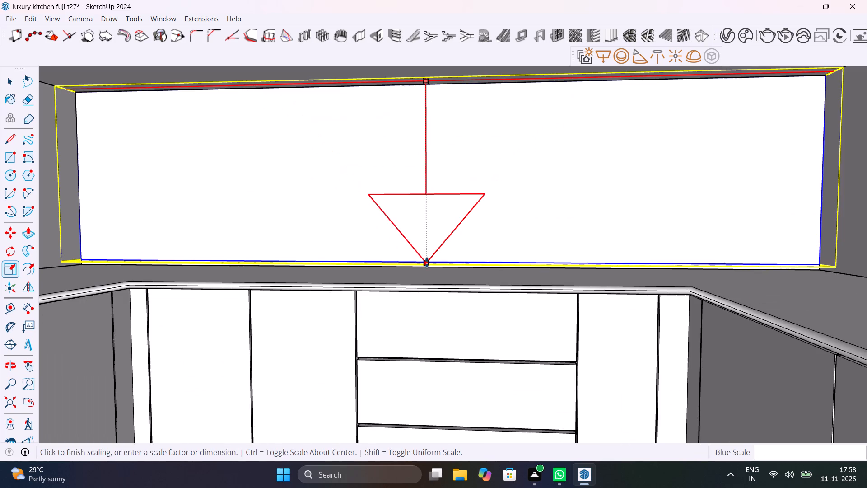
pyautogui.keyDown('shift'); pyautogui.moveTo(427, 261); pyautogui.dragTo(426, 343, button='middle'); pyautogui.keyUp('shift')
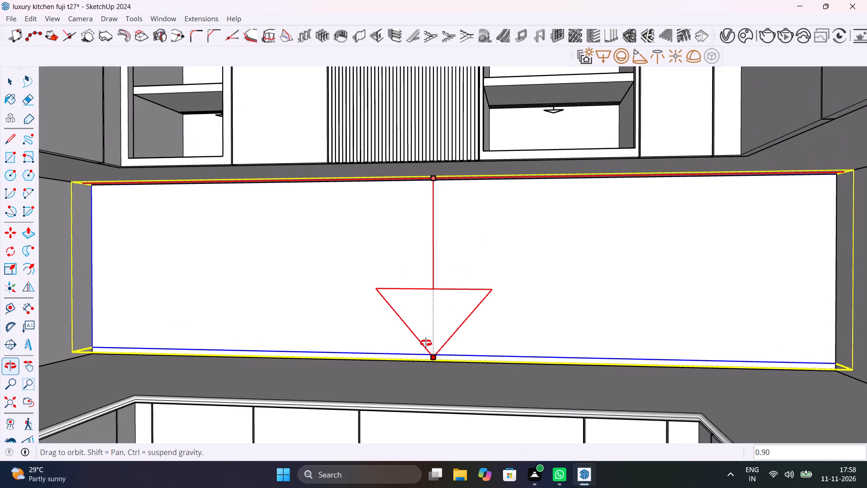
pyautogui.keyDown('shift'); pyautogui.moveTo(426, 343); pyautogui.dragTo(427, 332, button='middle'); pyautogui.keyUp('shift')
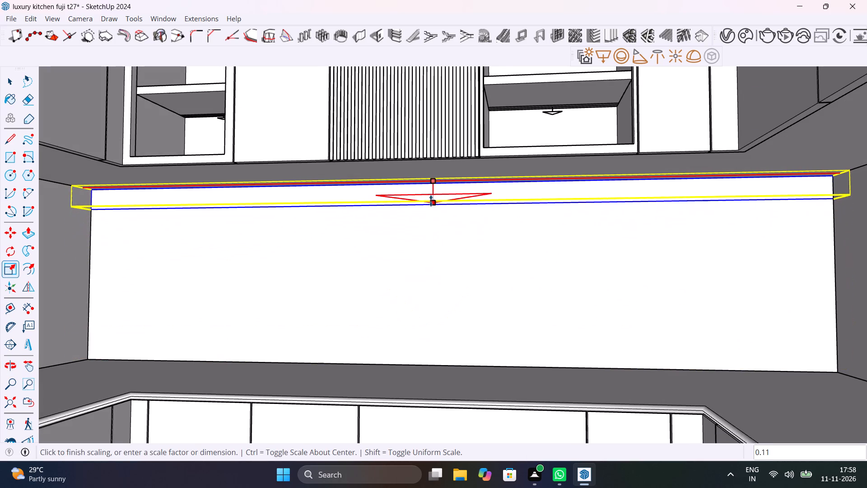
pyautogui.scroll(4, 432, 197)
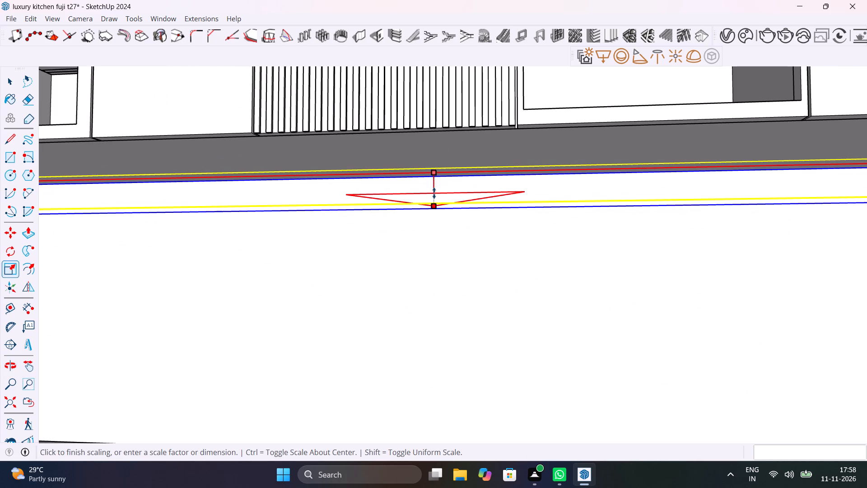
pyautogui.click(434, 192)
pyautogui.scroll(-19, 443, 224)
pyautogui.press('space')
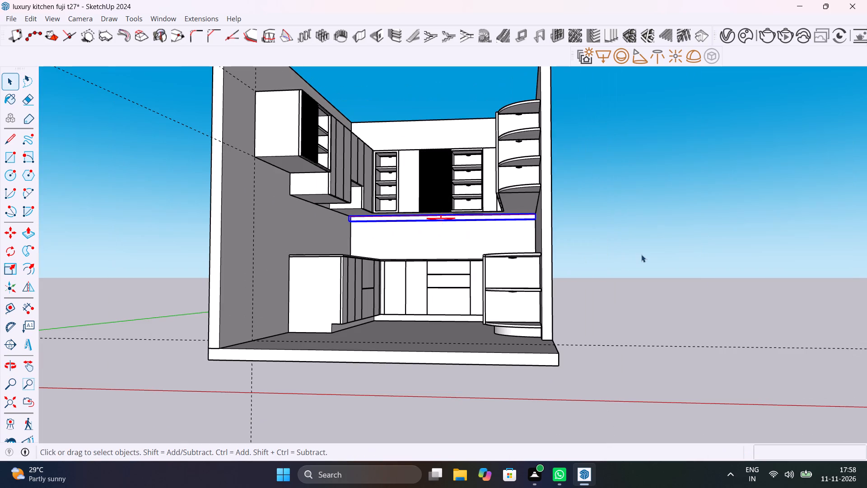
pyautogui.click(641, 254)
pyautogui.moveTo(410, 284); pyautogui.dragTo(504, 330, button='middle')
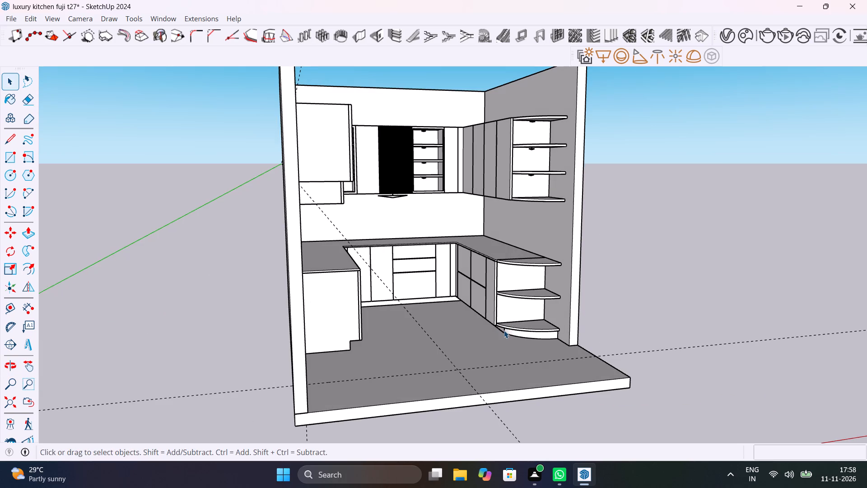
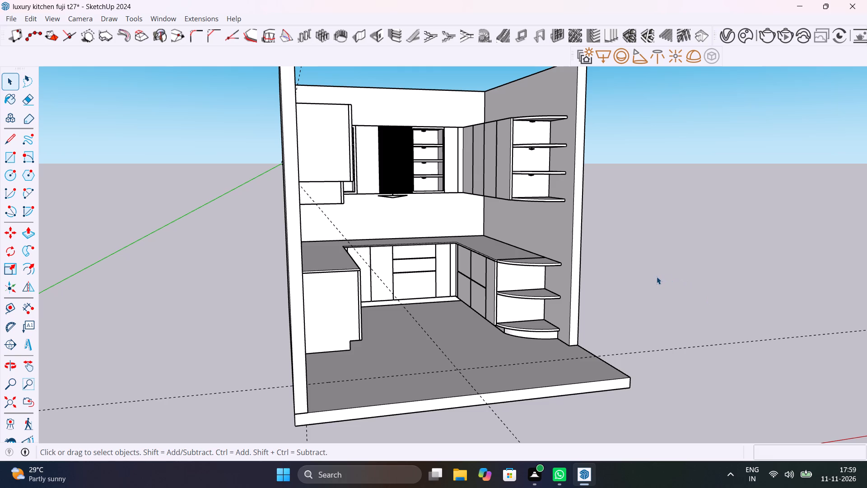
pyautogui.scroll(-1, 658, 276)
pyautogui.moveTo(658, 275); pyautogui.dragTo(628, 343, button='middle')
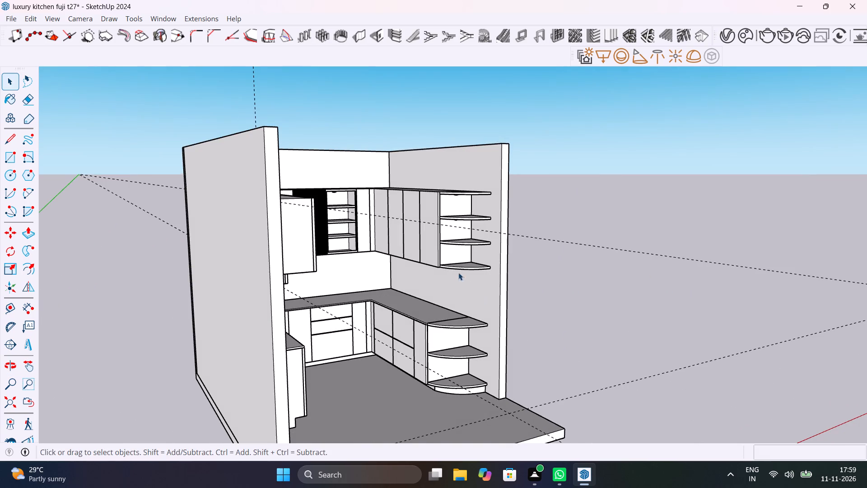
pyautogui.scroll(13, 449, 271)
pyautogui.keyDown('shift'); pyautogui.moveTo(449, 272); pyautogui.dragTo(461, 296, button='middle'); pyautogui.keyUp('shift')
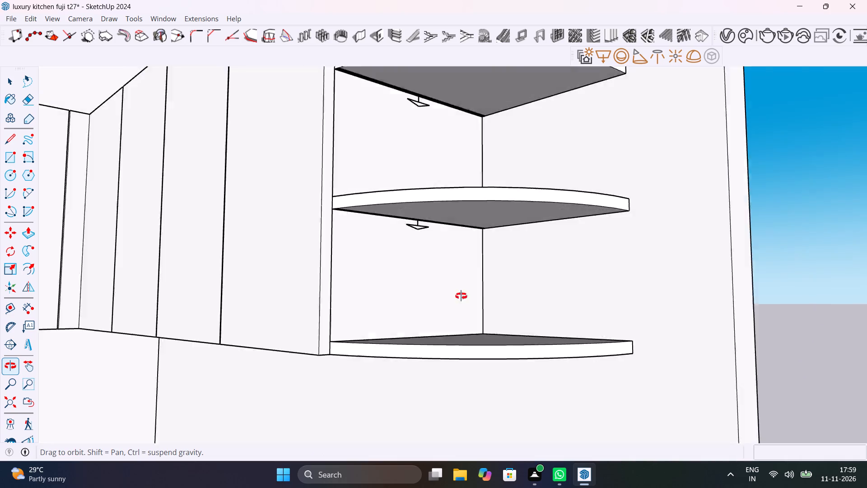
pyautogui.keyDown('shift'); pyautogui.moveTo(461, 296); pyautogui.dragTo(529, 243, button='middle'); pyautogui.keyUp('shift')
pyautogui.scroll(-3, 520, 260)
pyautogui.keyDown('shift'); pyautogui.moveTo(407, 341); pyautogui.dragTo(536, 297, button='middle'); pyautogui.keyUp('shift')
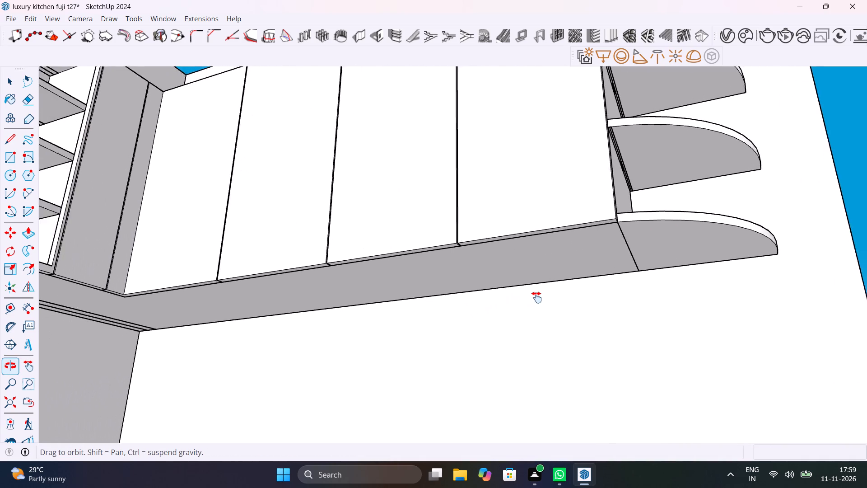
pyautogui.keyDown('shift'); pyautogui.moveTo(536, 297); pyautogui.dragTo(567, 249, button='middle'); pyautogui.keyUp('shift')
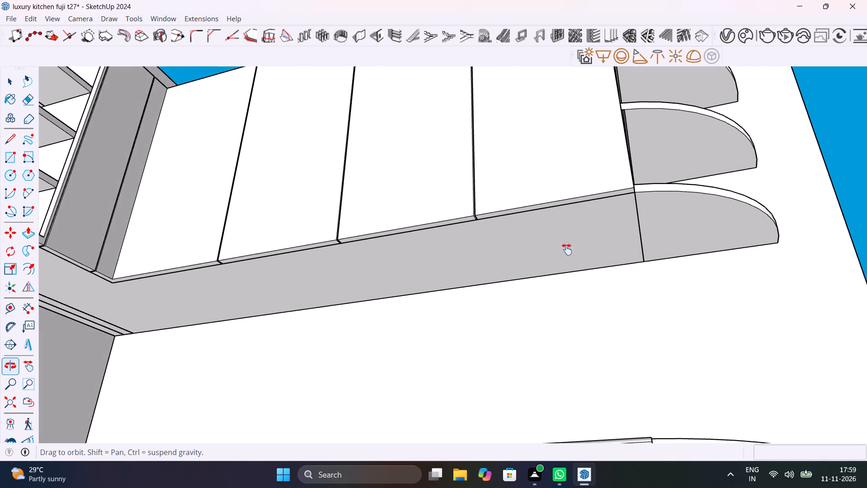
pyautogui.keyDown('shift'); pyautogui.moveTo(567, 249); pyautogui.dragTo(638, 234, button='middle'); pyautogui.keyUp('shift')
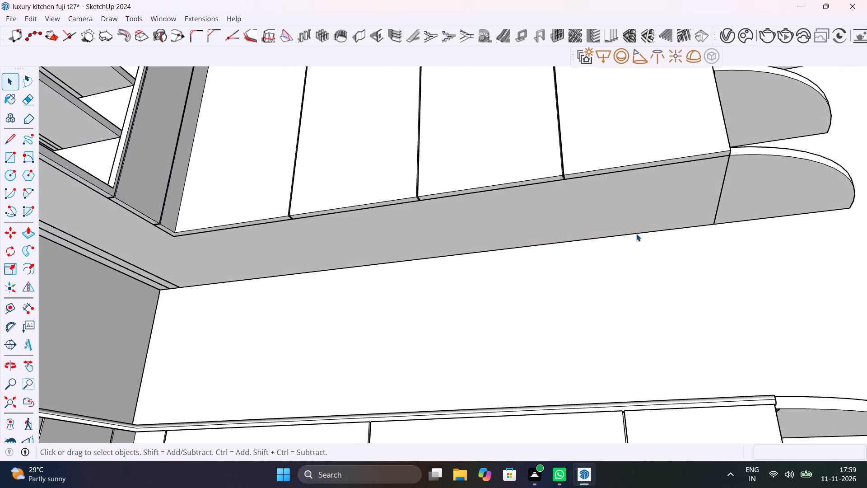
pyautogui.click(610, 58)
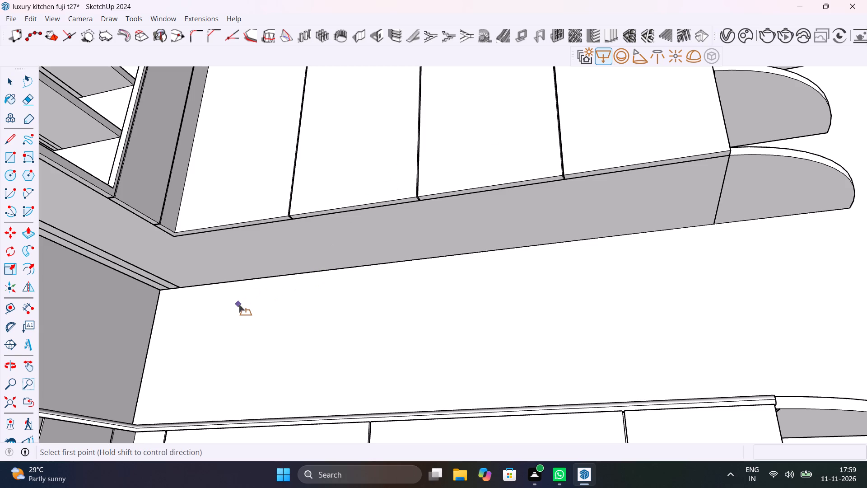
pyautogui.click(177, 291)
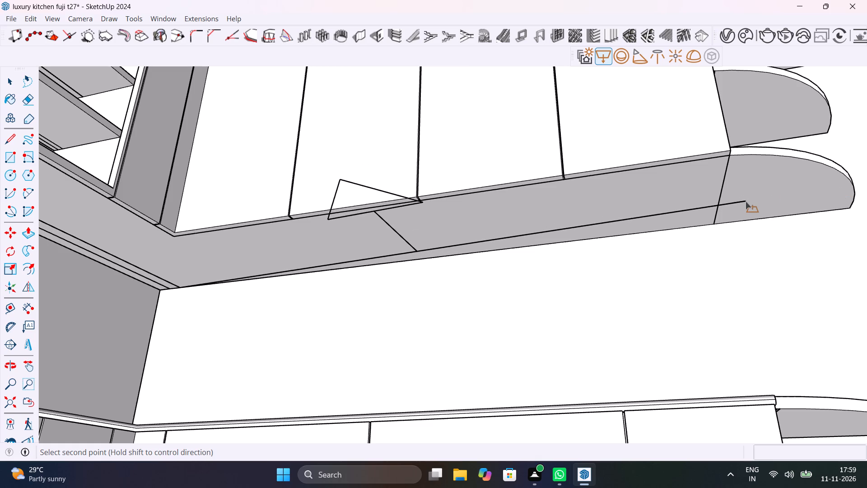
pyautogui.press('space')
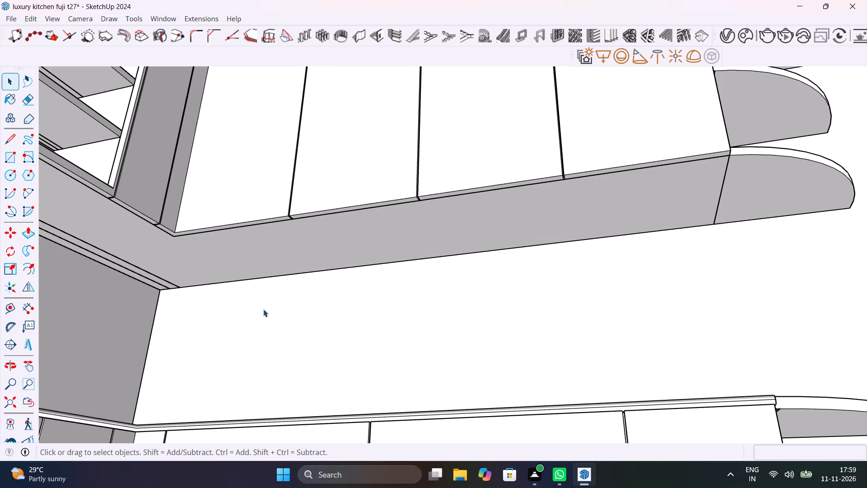
# Place a guide about 1 5/8" from the wall edge on the underside of the wall cabinets beside the curved open shelves.
pyautogui.moveTo(180, 297); pyautogui.dragTo(279, 289, button='middle')
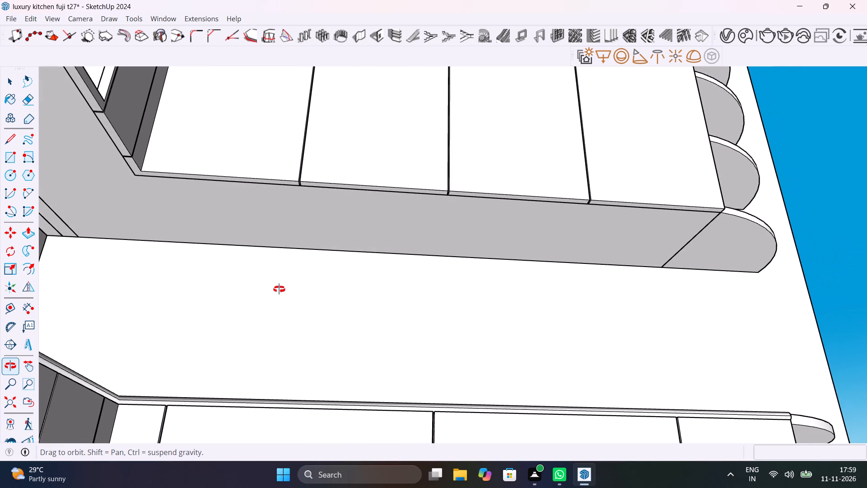
pyautogui.moveTo(279, 289); pyautogui.dragTo(334, 344, button='middle')
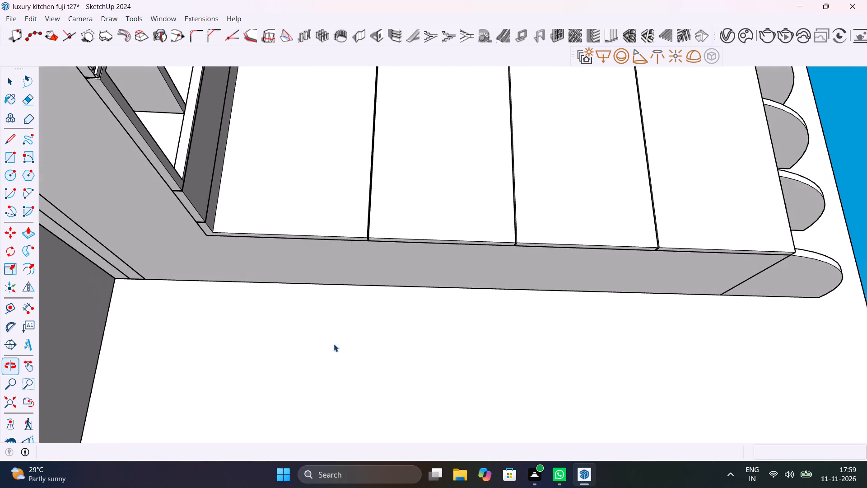
pyautogui.scroll(6, 149, 299)
pyautogui.moveTo(153, 269); pyautogui.dragTo(150, 266, button='middle')
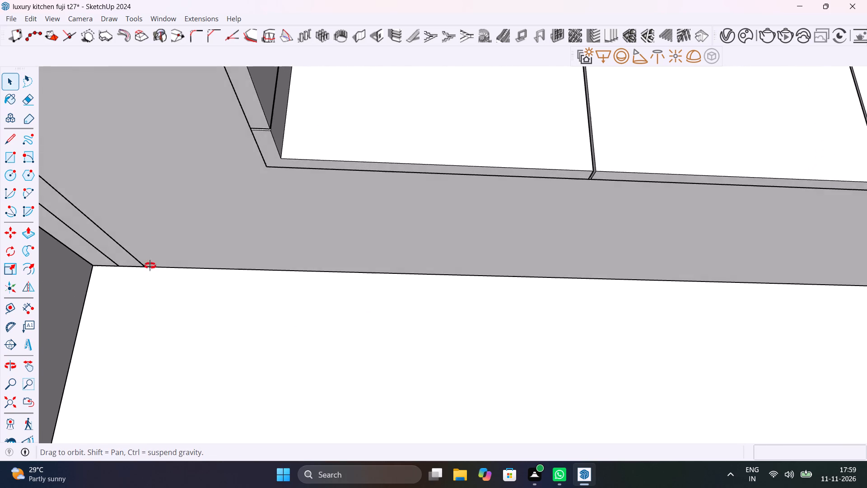
pyautogui.moveTo(150, 266); pyautogui.dragTo(165, 255, button='middle')
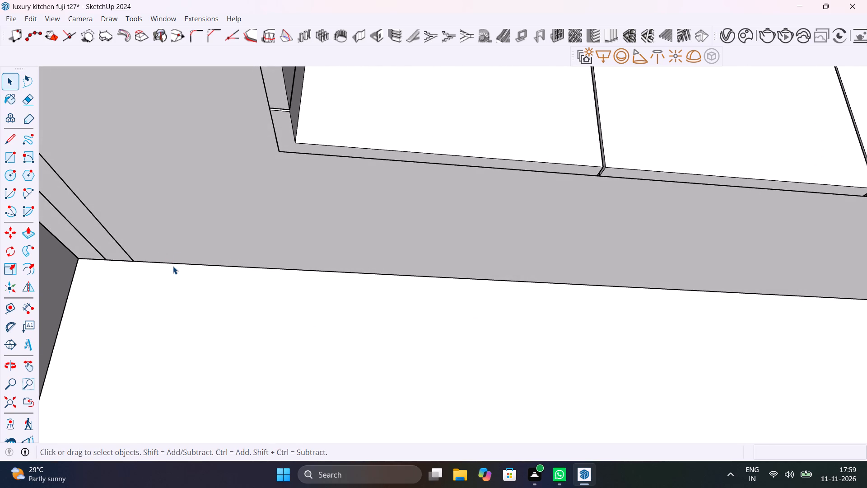
pyautogui.press('t')
pyautogui.click(196, 263)
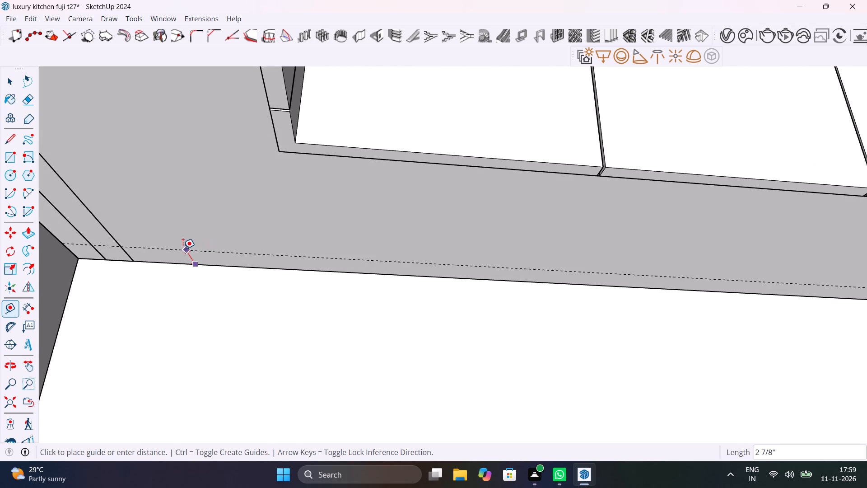
pyautogui.scroll(7, 188, 254)
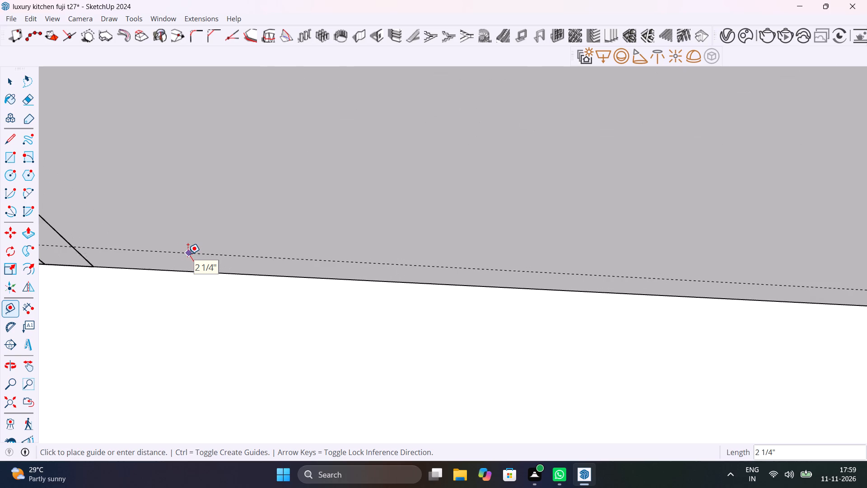
pyautogui.scroll(1, 188, 254)
pyautogui.moveTo(188, 253); pyautogui.dragTo(248, 197, button='middle')
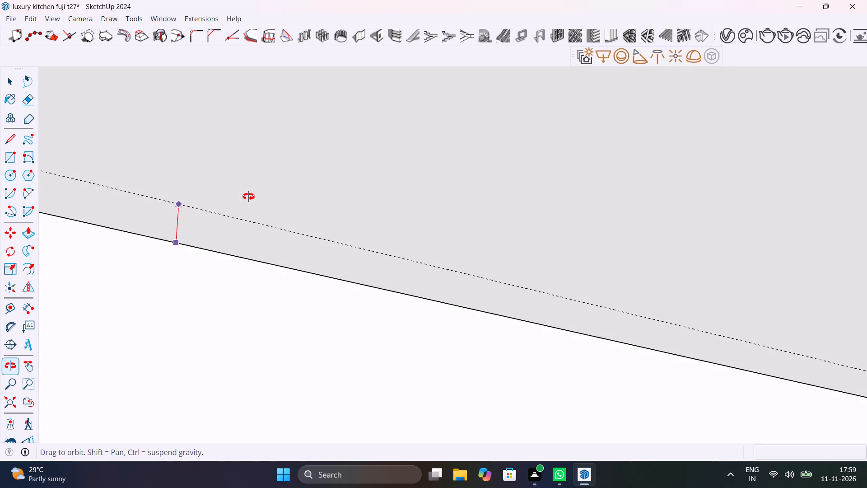
pyautogui.moveTo(248, 197); pyautogui.dragTo(335, 241, button='middle')
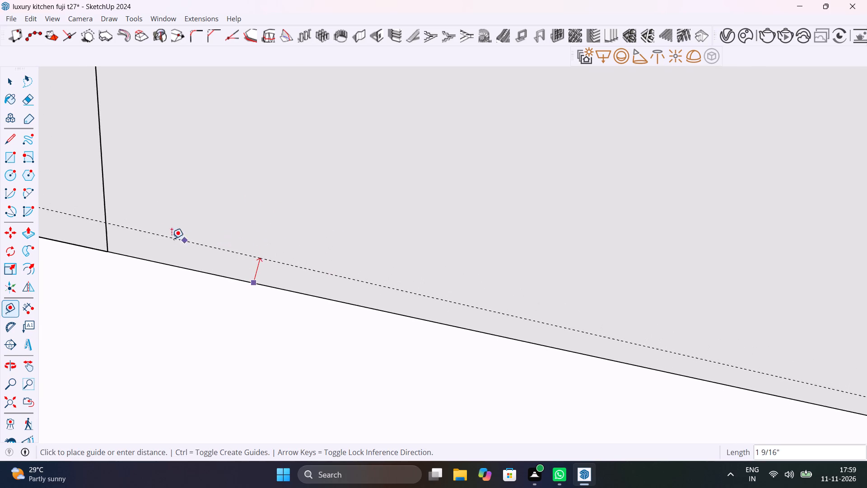
pyautogui.click(107, 224)
pyautogui.press('space')
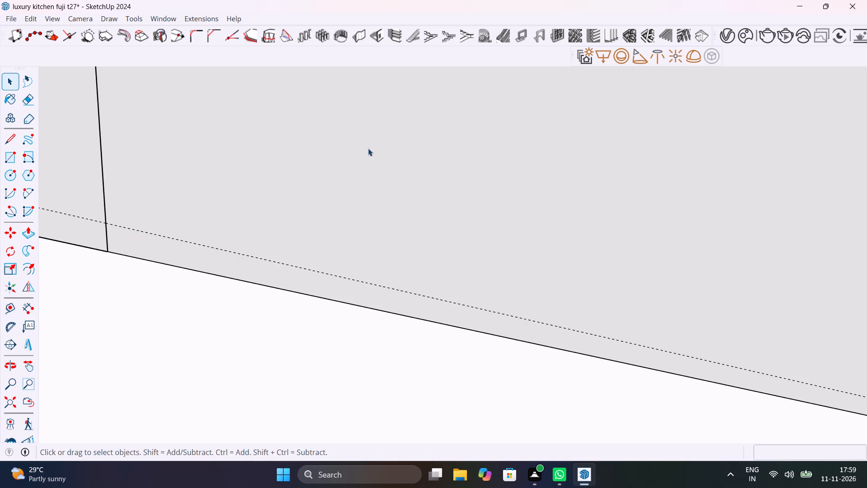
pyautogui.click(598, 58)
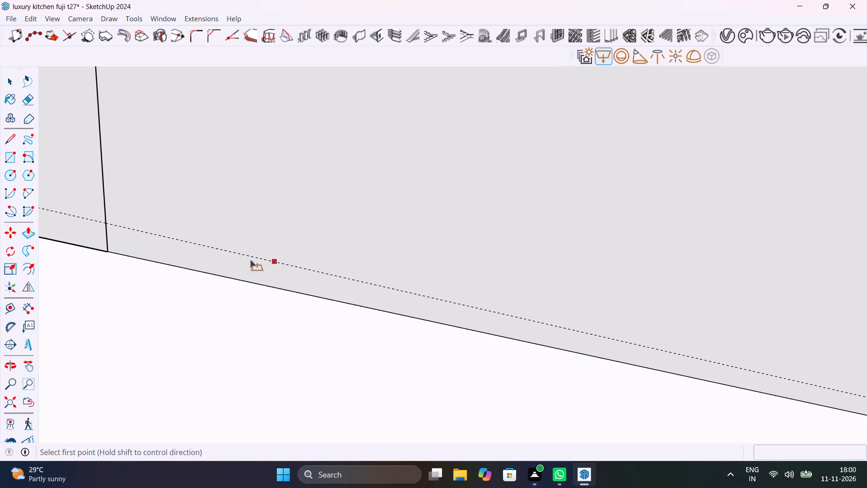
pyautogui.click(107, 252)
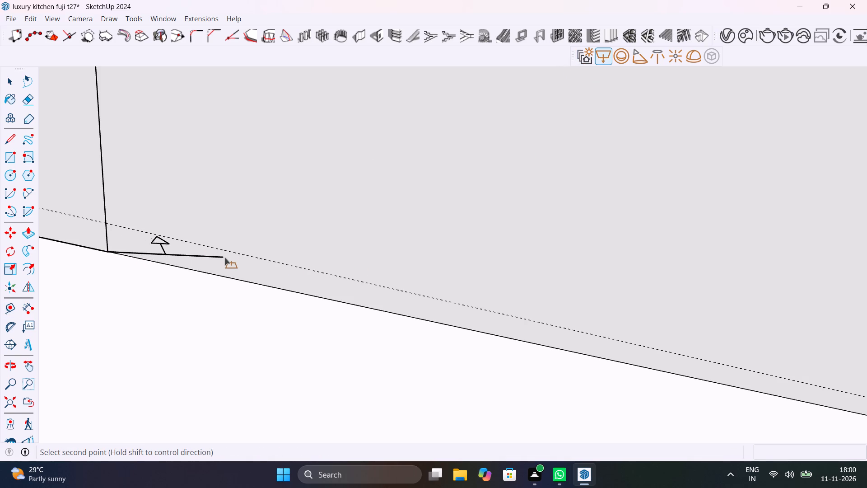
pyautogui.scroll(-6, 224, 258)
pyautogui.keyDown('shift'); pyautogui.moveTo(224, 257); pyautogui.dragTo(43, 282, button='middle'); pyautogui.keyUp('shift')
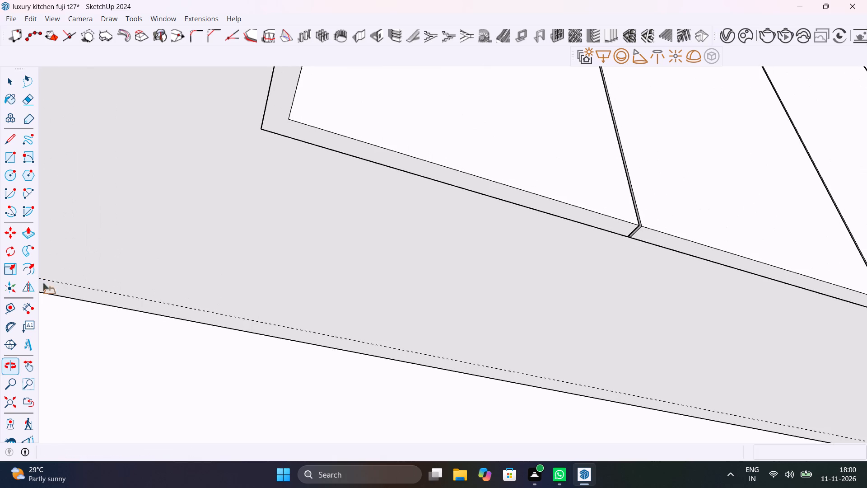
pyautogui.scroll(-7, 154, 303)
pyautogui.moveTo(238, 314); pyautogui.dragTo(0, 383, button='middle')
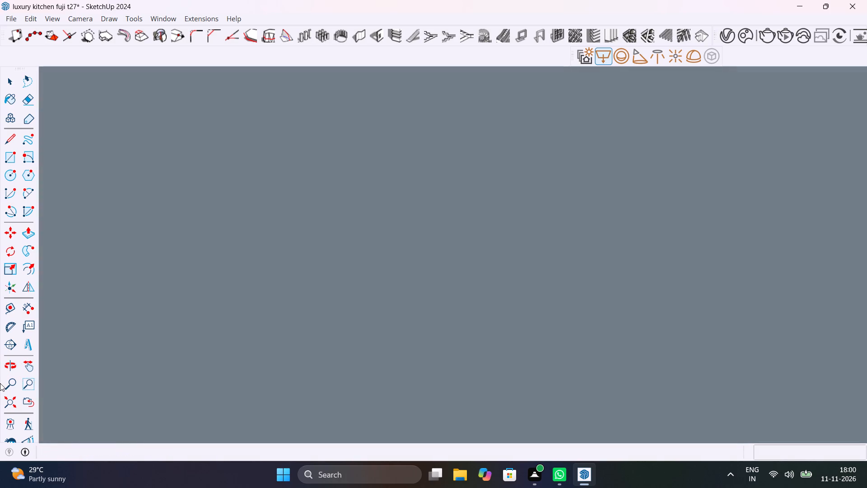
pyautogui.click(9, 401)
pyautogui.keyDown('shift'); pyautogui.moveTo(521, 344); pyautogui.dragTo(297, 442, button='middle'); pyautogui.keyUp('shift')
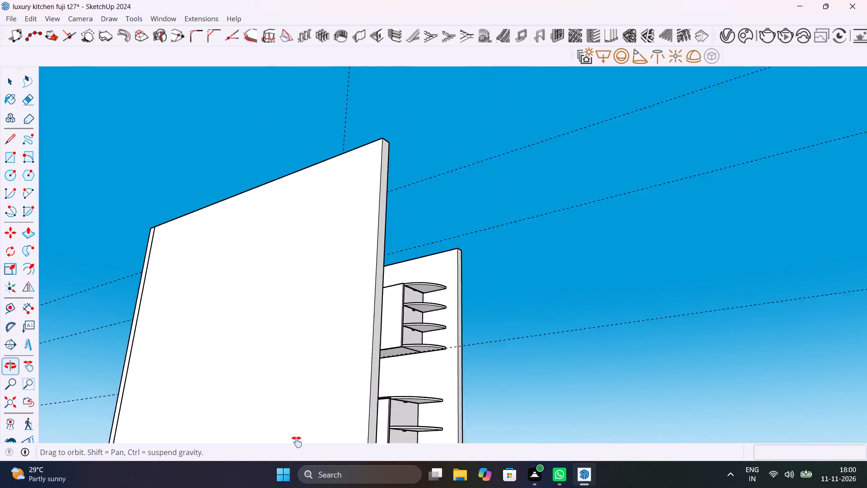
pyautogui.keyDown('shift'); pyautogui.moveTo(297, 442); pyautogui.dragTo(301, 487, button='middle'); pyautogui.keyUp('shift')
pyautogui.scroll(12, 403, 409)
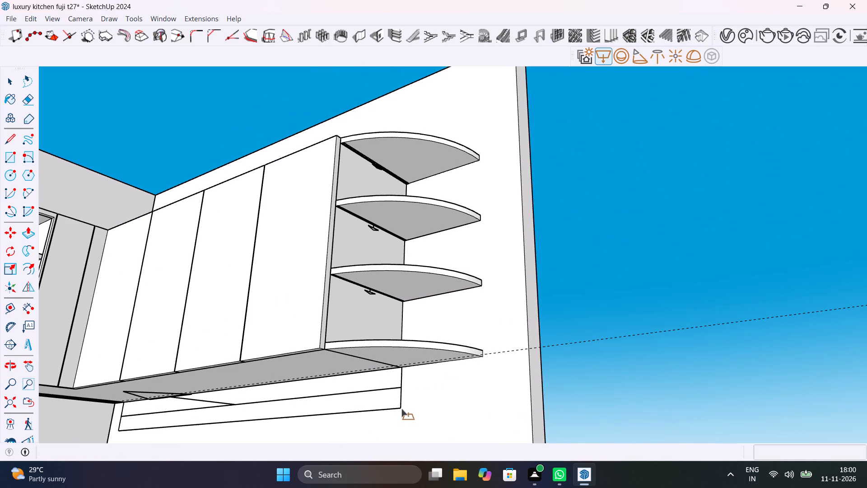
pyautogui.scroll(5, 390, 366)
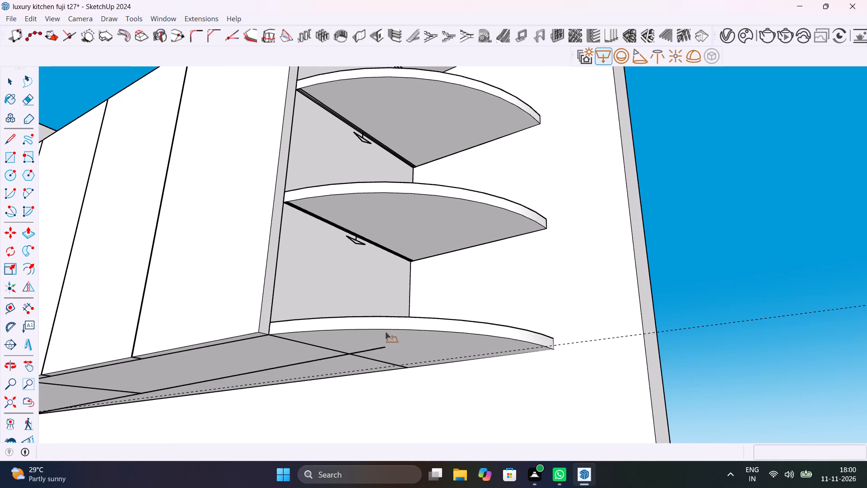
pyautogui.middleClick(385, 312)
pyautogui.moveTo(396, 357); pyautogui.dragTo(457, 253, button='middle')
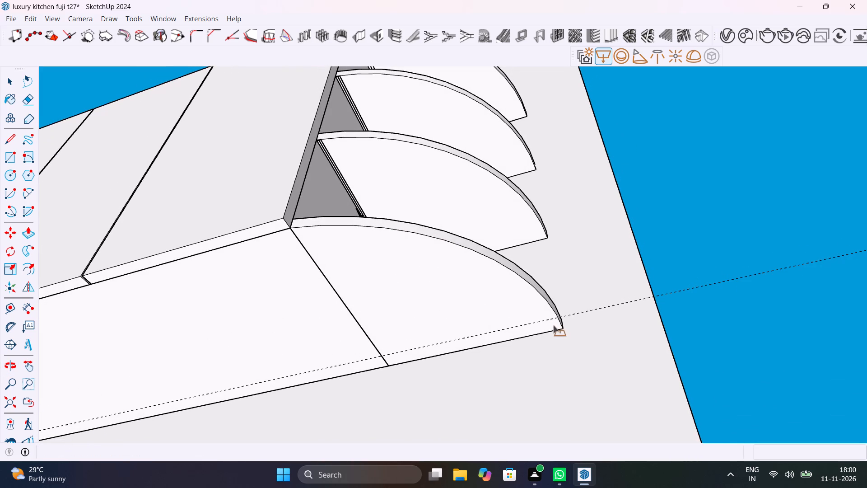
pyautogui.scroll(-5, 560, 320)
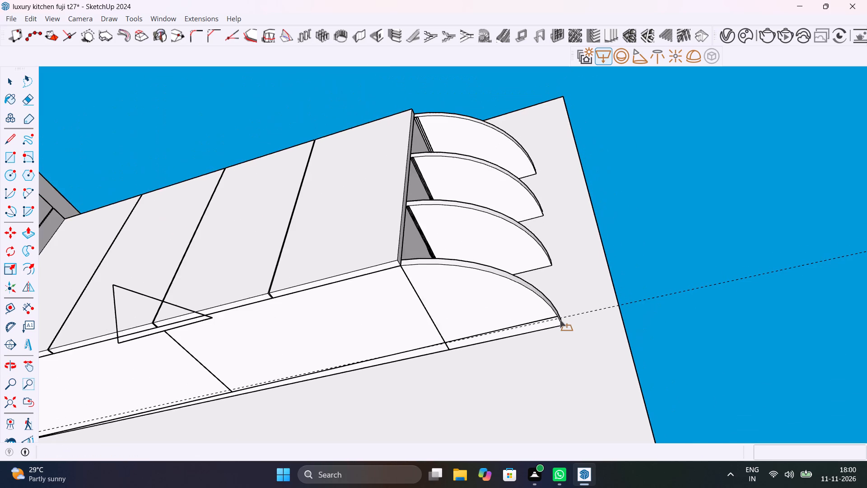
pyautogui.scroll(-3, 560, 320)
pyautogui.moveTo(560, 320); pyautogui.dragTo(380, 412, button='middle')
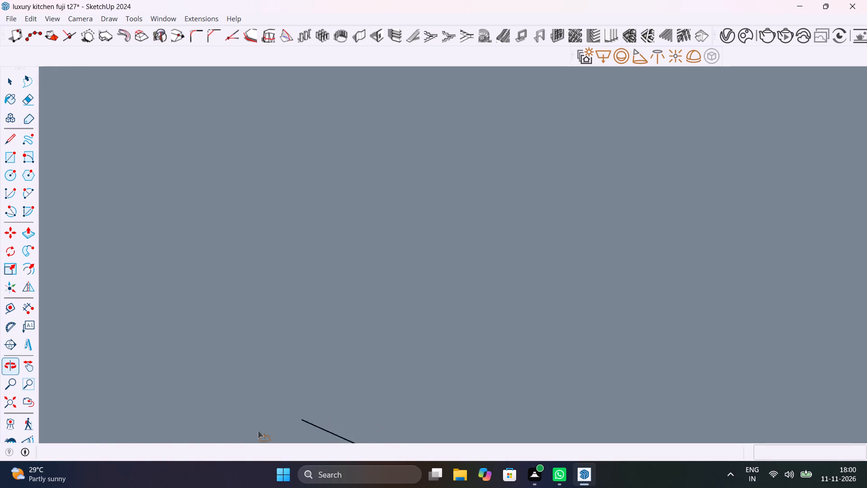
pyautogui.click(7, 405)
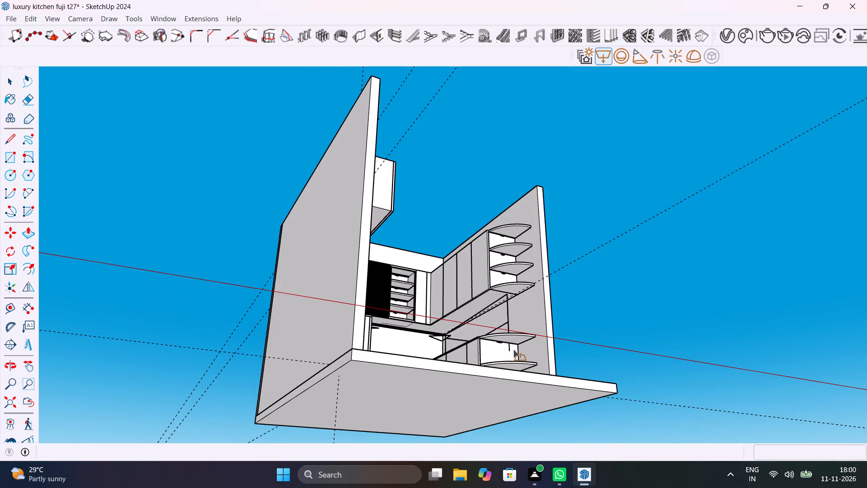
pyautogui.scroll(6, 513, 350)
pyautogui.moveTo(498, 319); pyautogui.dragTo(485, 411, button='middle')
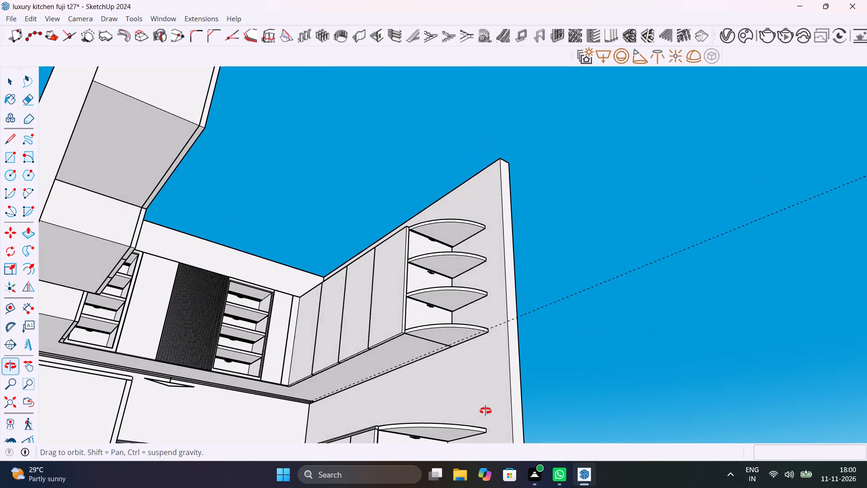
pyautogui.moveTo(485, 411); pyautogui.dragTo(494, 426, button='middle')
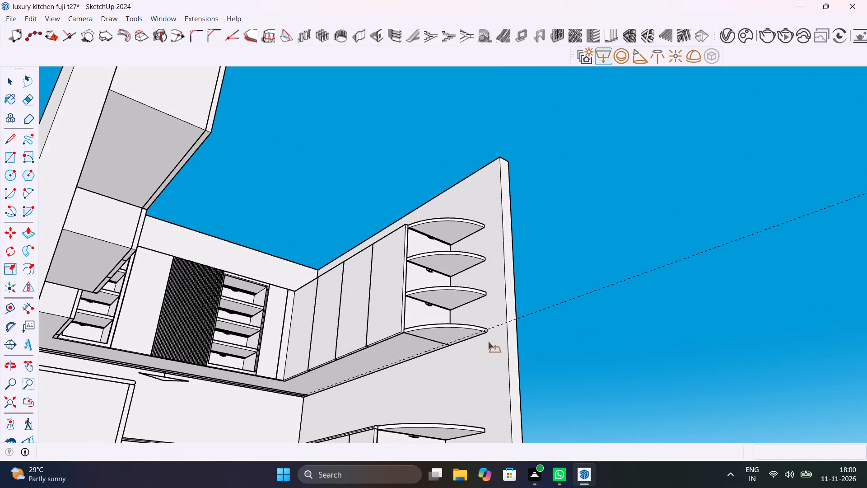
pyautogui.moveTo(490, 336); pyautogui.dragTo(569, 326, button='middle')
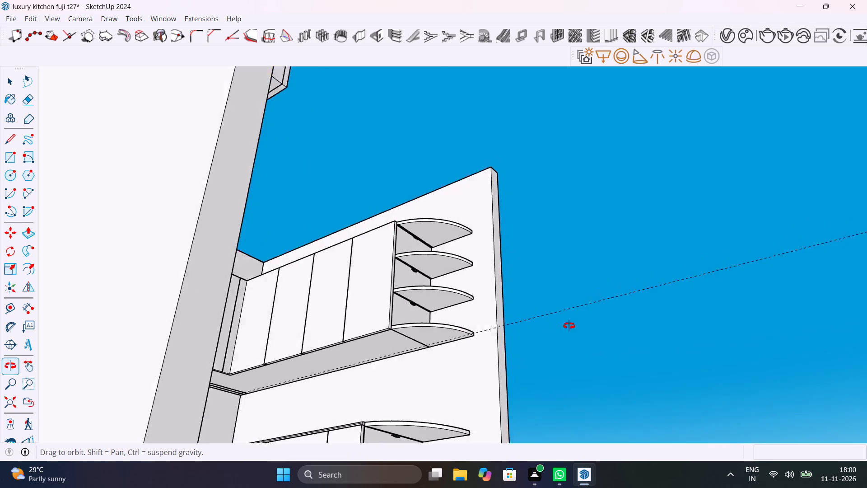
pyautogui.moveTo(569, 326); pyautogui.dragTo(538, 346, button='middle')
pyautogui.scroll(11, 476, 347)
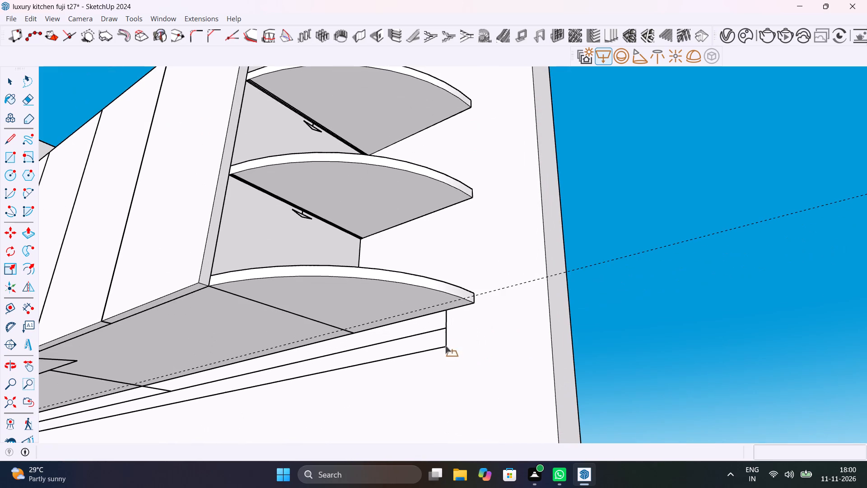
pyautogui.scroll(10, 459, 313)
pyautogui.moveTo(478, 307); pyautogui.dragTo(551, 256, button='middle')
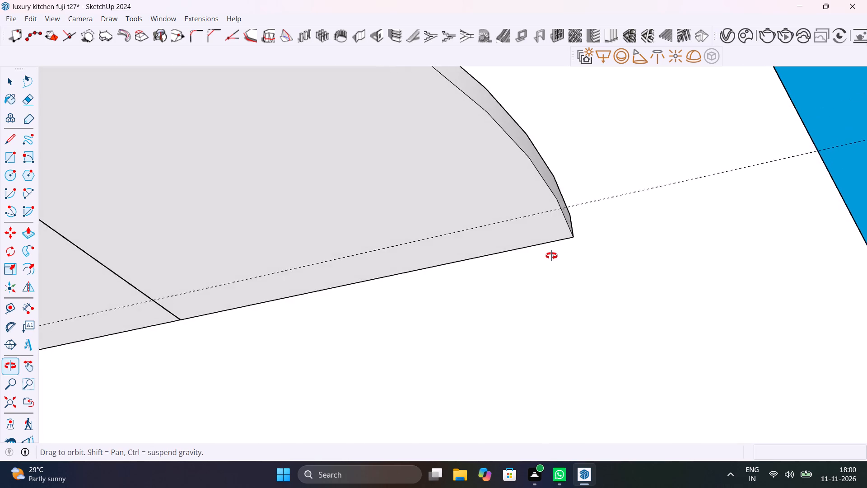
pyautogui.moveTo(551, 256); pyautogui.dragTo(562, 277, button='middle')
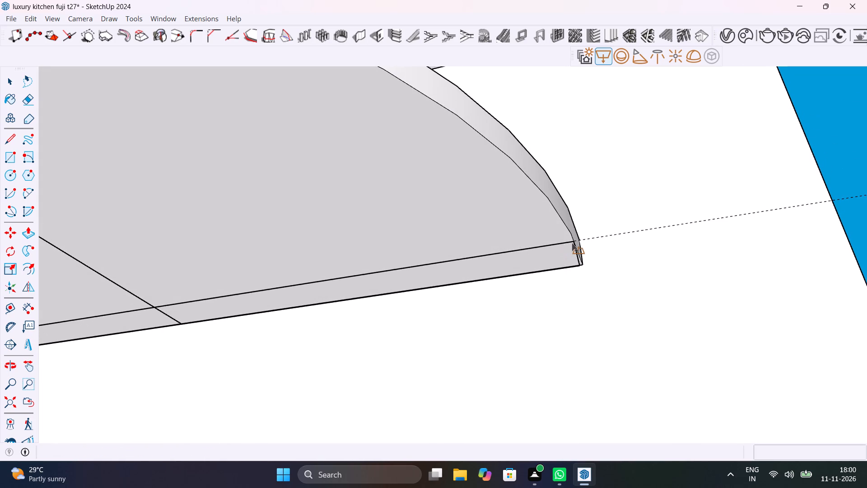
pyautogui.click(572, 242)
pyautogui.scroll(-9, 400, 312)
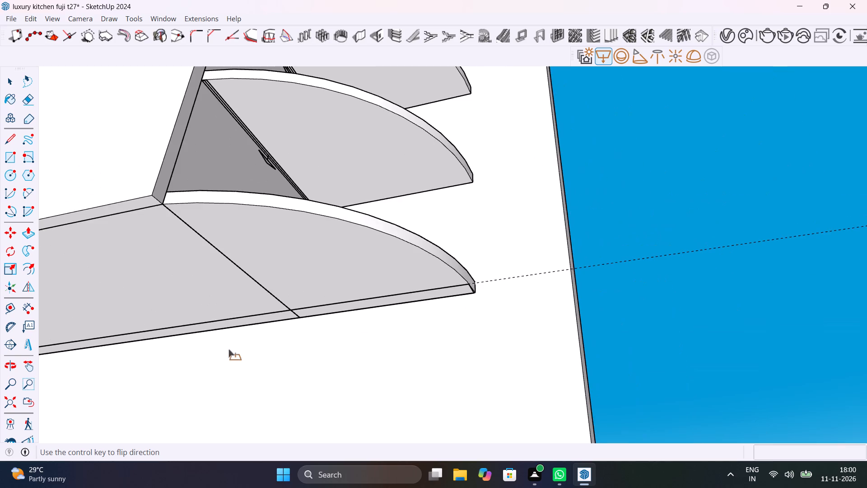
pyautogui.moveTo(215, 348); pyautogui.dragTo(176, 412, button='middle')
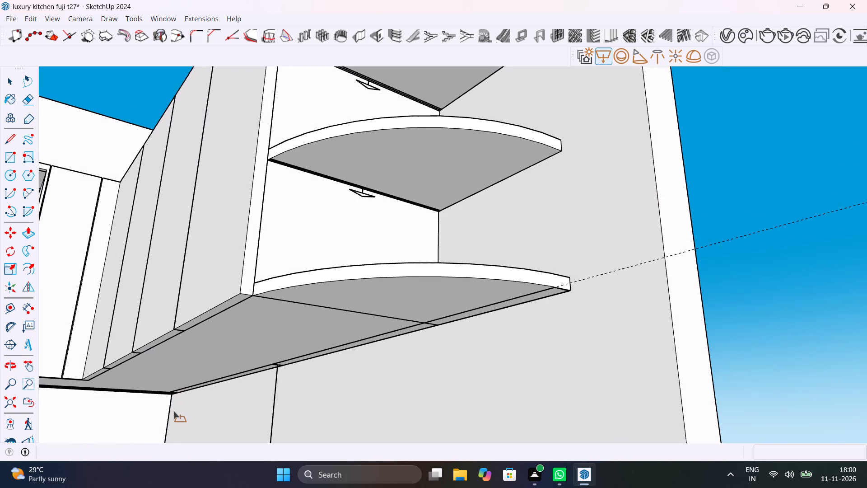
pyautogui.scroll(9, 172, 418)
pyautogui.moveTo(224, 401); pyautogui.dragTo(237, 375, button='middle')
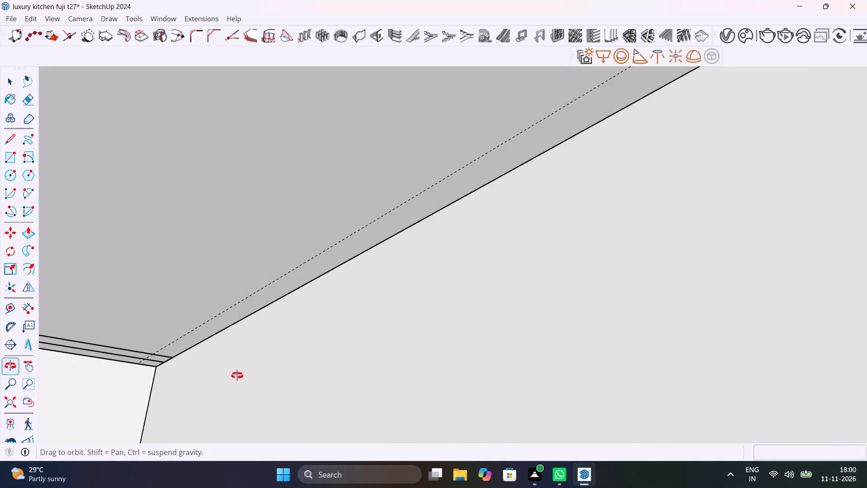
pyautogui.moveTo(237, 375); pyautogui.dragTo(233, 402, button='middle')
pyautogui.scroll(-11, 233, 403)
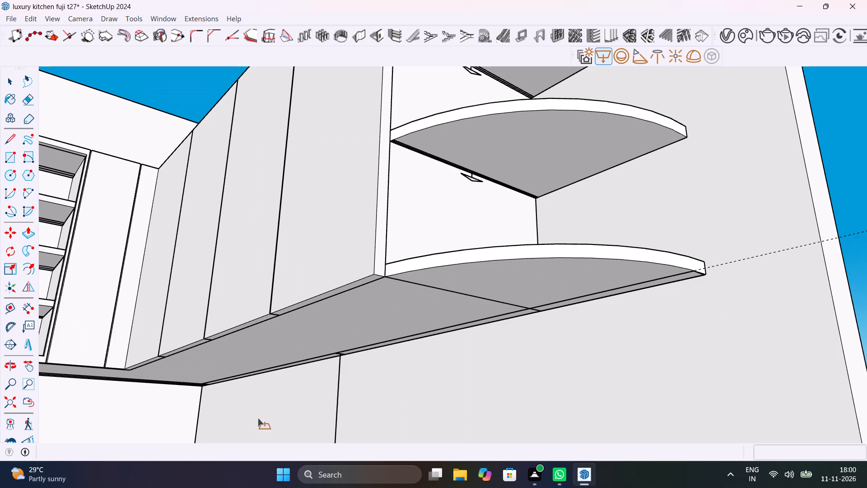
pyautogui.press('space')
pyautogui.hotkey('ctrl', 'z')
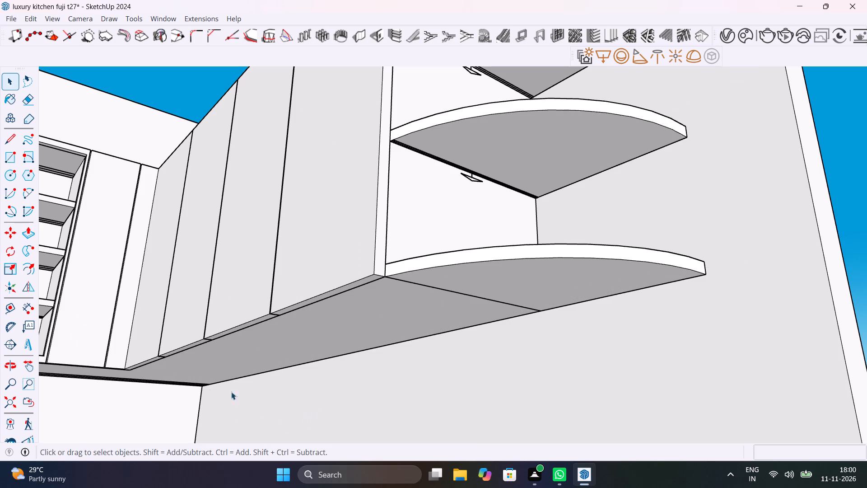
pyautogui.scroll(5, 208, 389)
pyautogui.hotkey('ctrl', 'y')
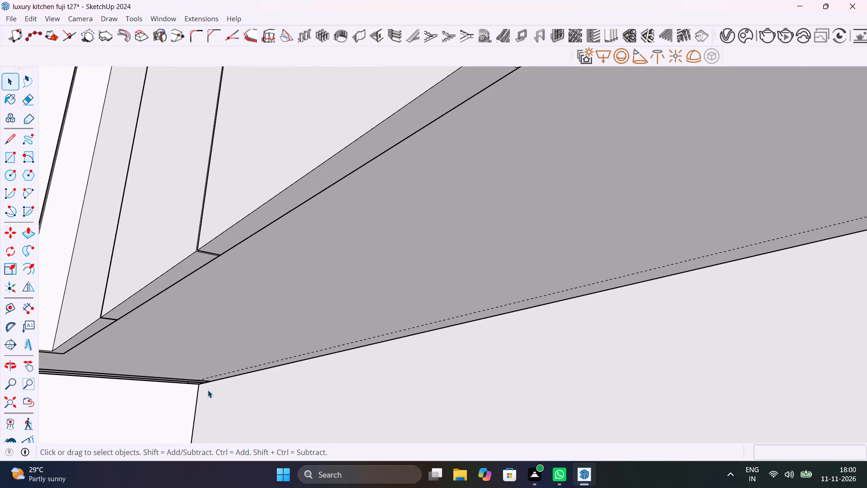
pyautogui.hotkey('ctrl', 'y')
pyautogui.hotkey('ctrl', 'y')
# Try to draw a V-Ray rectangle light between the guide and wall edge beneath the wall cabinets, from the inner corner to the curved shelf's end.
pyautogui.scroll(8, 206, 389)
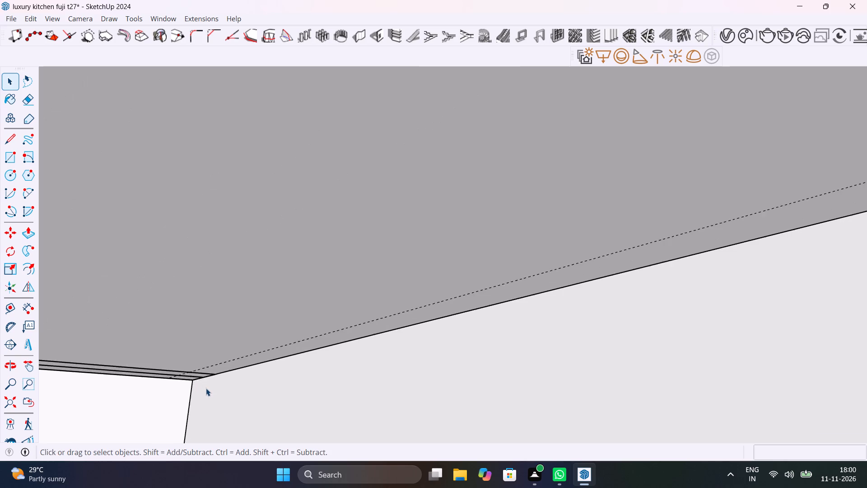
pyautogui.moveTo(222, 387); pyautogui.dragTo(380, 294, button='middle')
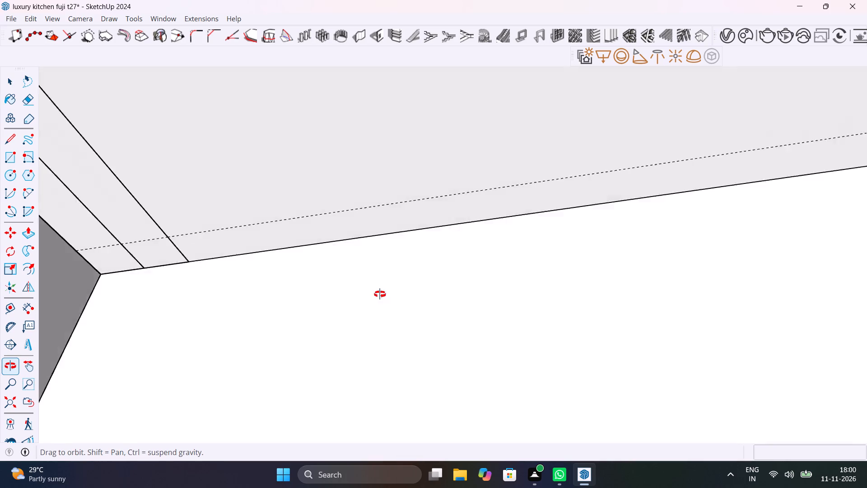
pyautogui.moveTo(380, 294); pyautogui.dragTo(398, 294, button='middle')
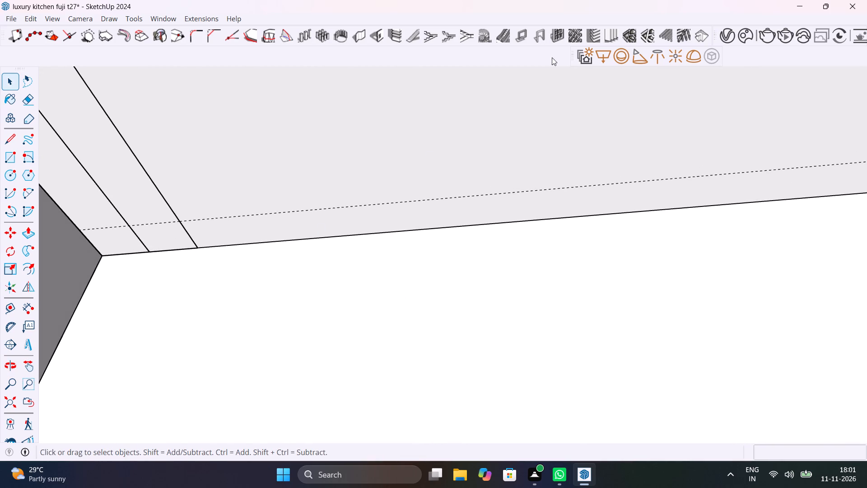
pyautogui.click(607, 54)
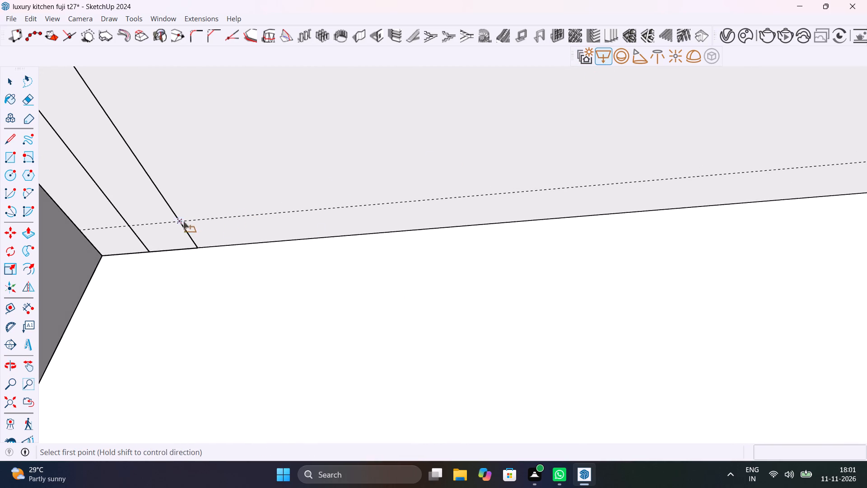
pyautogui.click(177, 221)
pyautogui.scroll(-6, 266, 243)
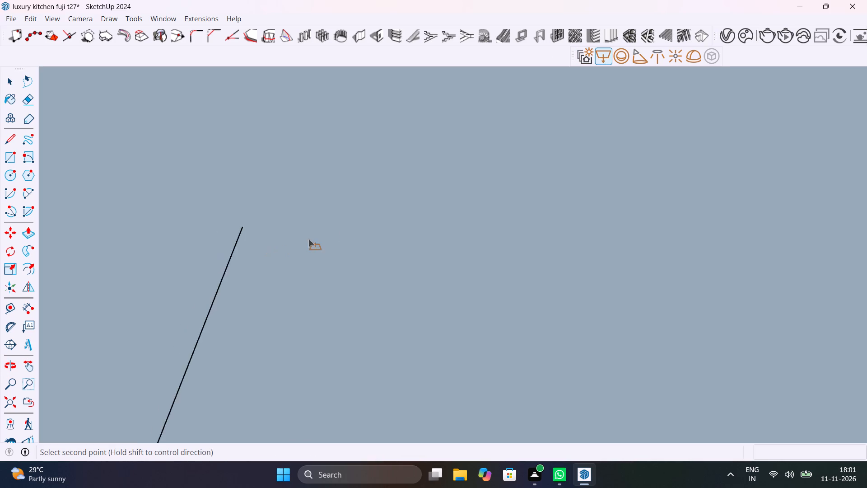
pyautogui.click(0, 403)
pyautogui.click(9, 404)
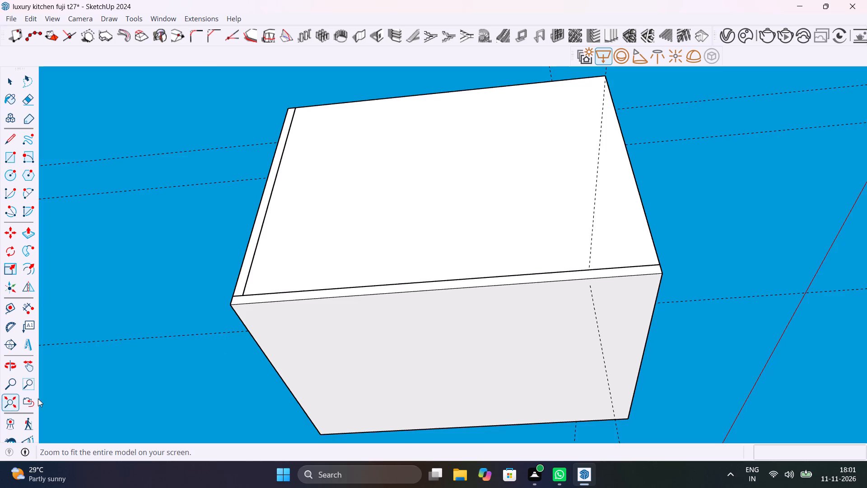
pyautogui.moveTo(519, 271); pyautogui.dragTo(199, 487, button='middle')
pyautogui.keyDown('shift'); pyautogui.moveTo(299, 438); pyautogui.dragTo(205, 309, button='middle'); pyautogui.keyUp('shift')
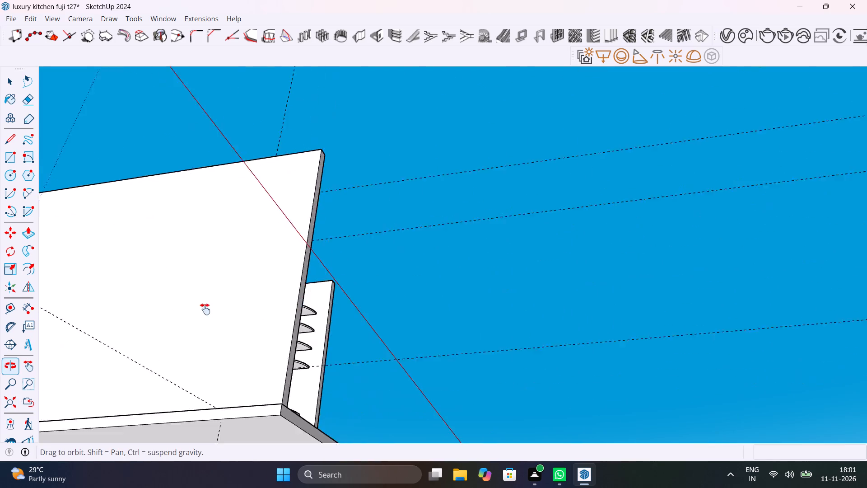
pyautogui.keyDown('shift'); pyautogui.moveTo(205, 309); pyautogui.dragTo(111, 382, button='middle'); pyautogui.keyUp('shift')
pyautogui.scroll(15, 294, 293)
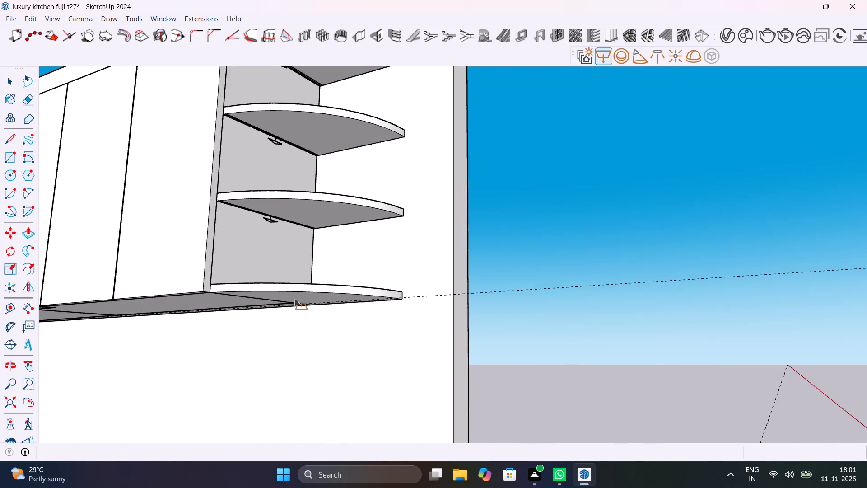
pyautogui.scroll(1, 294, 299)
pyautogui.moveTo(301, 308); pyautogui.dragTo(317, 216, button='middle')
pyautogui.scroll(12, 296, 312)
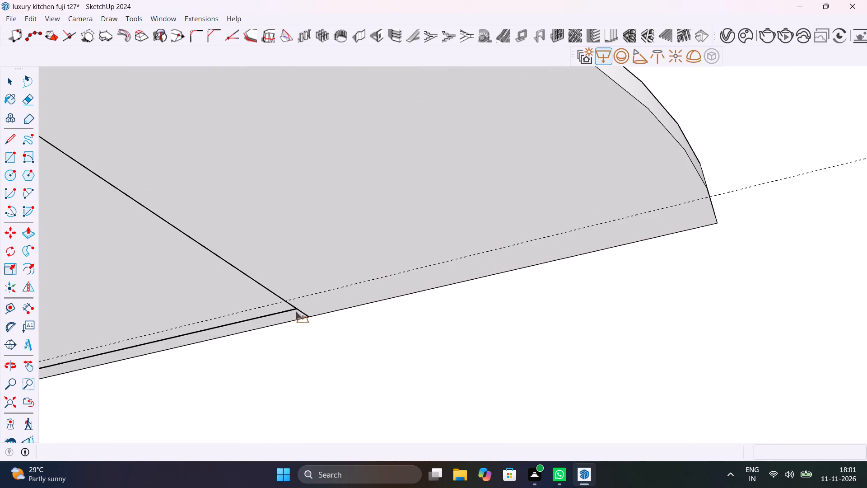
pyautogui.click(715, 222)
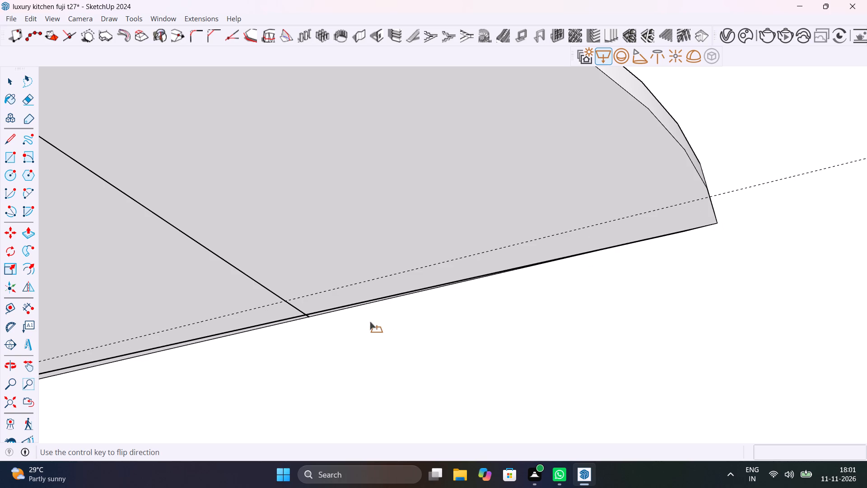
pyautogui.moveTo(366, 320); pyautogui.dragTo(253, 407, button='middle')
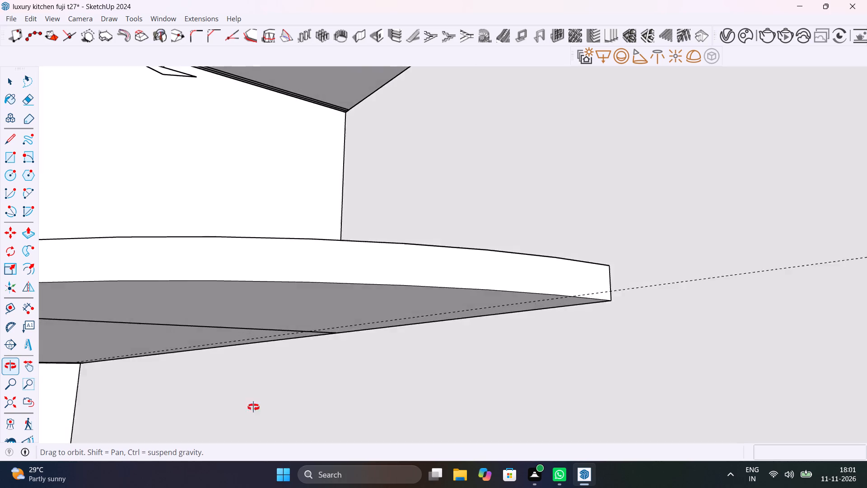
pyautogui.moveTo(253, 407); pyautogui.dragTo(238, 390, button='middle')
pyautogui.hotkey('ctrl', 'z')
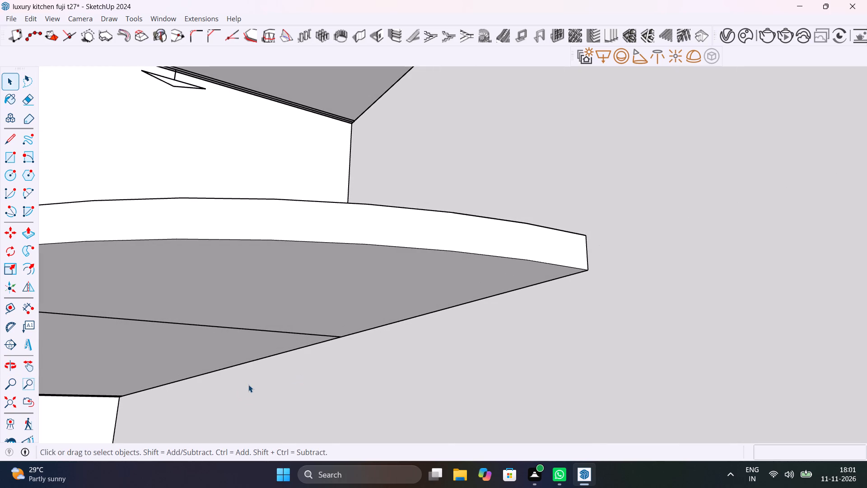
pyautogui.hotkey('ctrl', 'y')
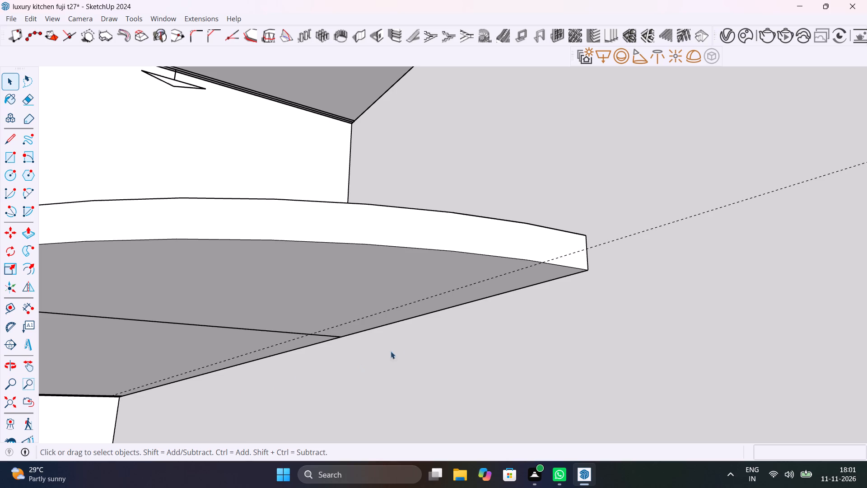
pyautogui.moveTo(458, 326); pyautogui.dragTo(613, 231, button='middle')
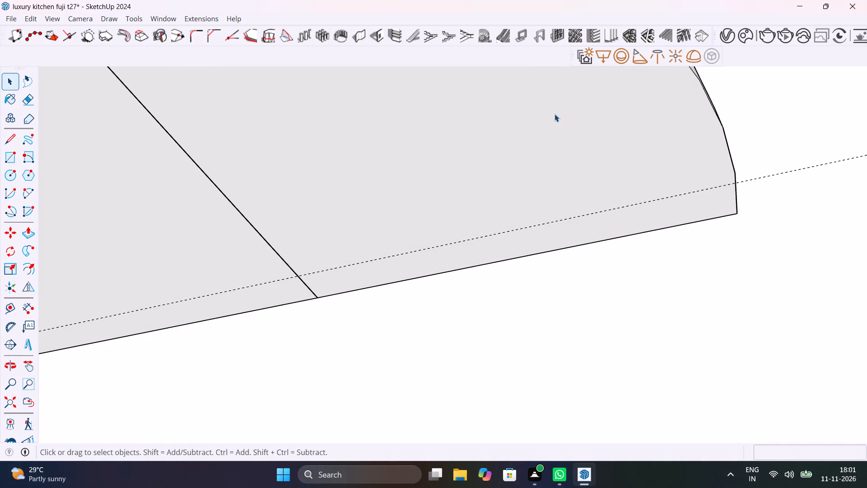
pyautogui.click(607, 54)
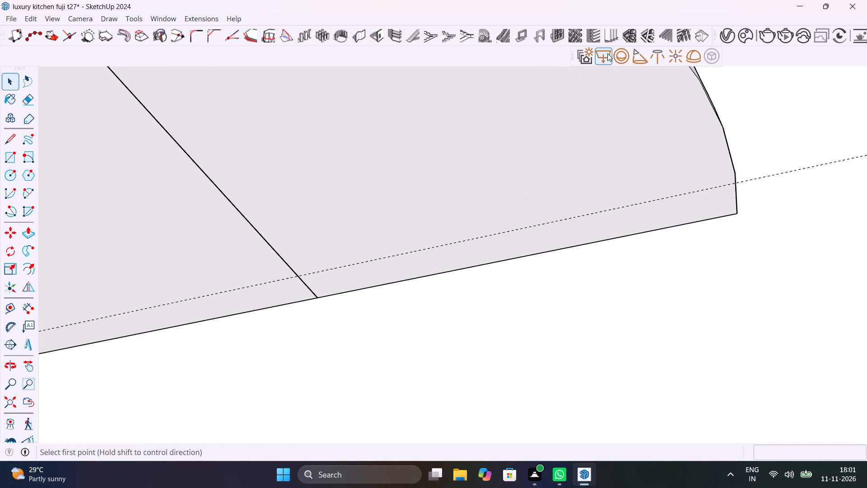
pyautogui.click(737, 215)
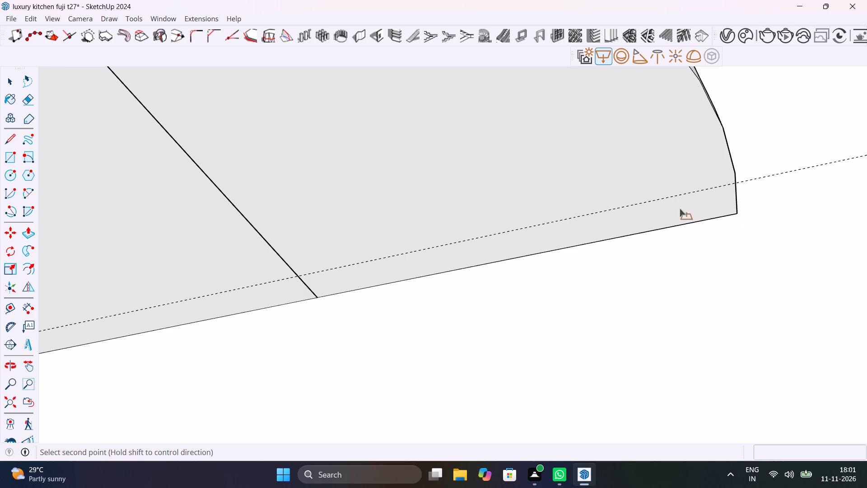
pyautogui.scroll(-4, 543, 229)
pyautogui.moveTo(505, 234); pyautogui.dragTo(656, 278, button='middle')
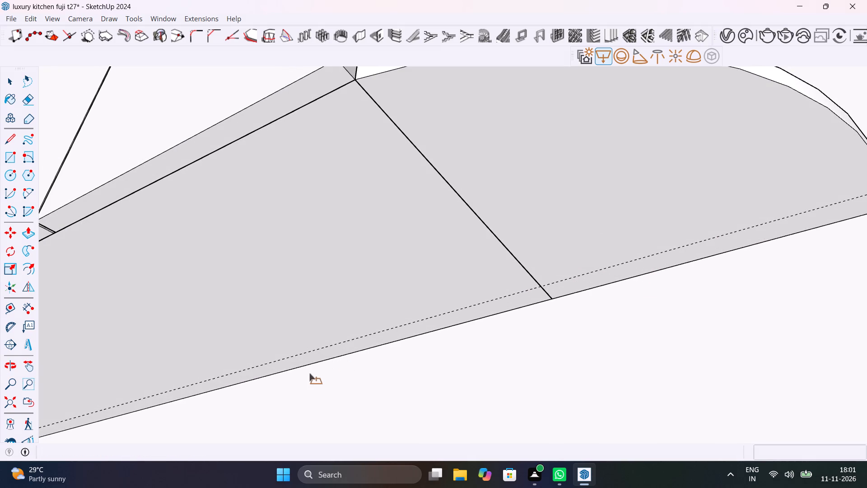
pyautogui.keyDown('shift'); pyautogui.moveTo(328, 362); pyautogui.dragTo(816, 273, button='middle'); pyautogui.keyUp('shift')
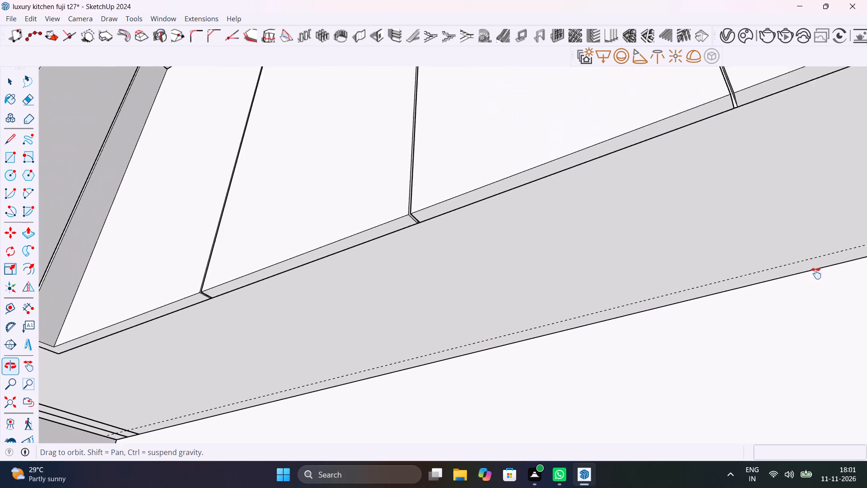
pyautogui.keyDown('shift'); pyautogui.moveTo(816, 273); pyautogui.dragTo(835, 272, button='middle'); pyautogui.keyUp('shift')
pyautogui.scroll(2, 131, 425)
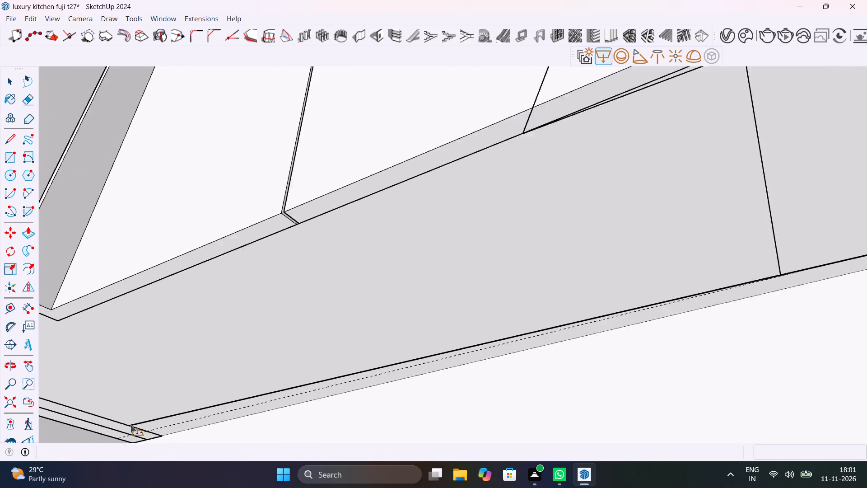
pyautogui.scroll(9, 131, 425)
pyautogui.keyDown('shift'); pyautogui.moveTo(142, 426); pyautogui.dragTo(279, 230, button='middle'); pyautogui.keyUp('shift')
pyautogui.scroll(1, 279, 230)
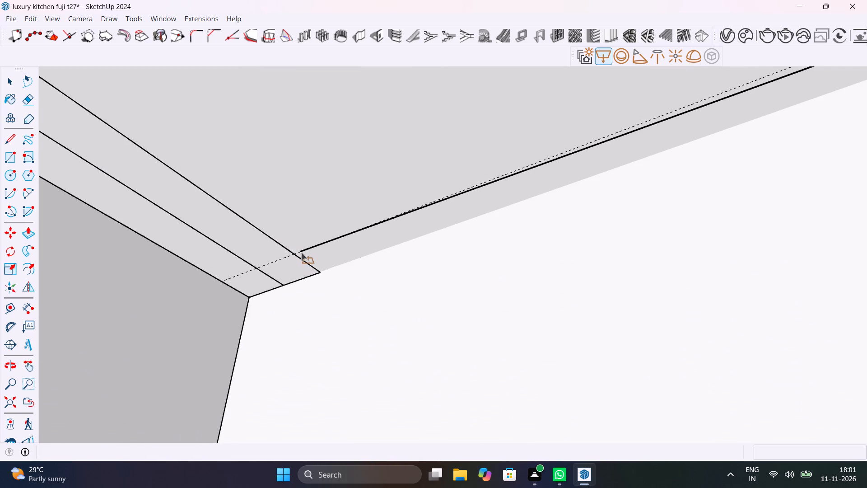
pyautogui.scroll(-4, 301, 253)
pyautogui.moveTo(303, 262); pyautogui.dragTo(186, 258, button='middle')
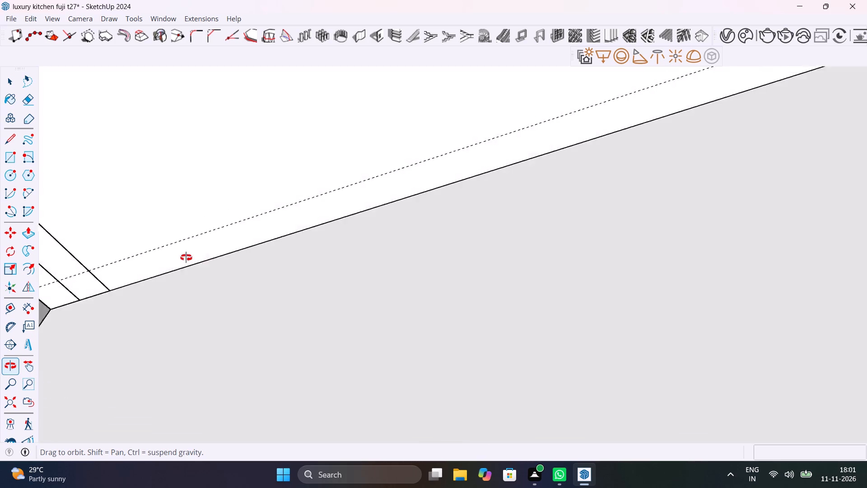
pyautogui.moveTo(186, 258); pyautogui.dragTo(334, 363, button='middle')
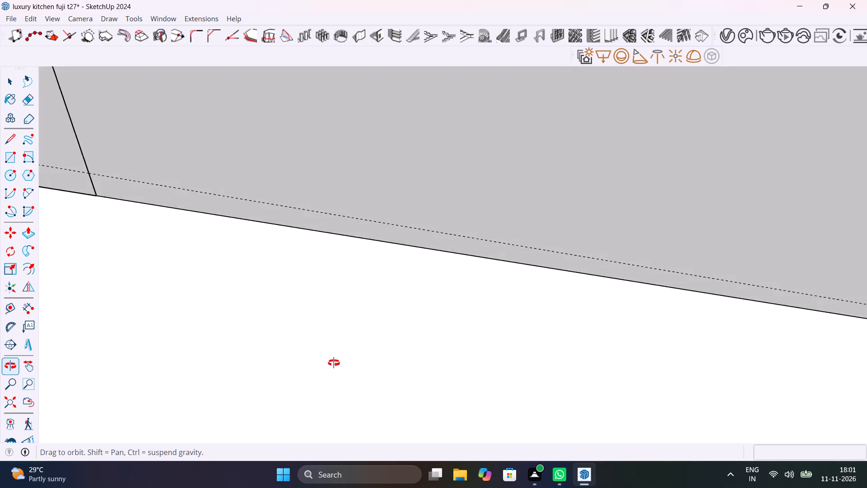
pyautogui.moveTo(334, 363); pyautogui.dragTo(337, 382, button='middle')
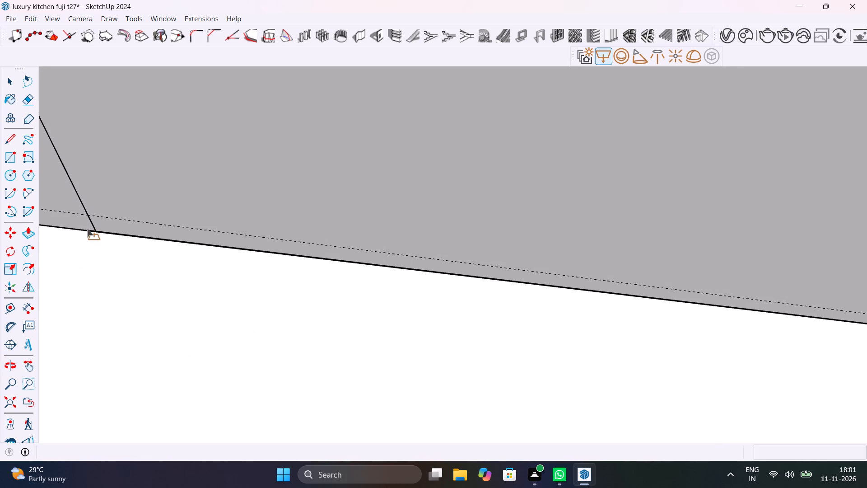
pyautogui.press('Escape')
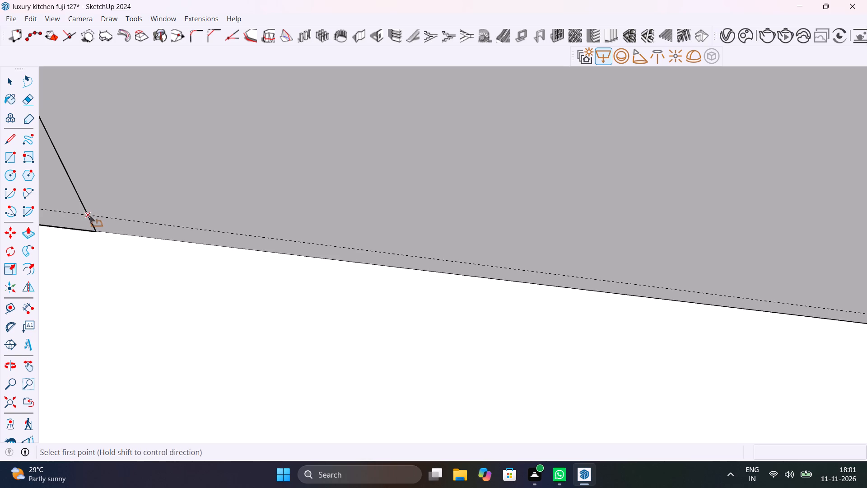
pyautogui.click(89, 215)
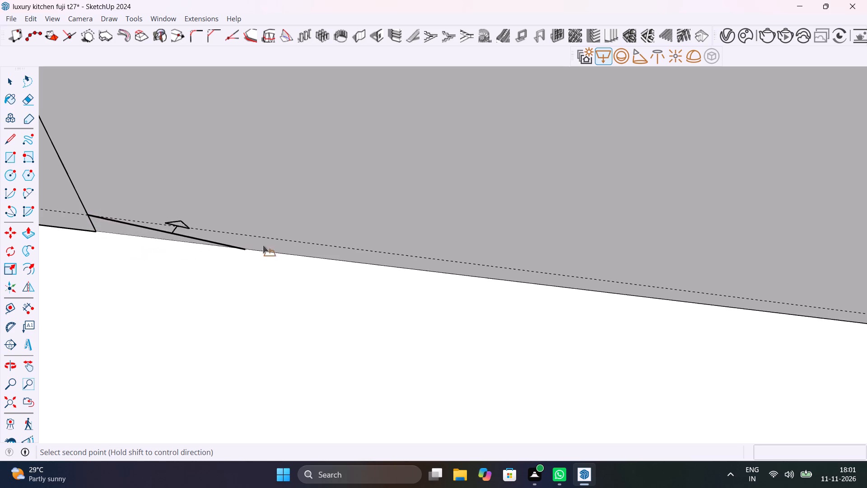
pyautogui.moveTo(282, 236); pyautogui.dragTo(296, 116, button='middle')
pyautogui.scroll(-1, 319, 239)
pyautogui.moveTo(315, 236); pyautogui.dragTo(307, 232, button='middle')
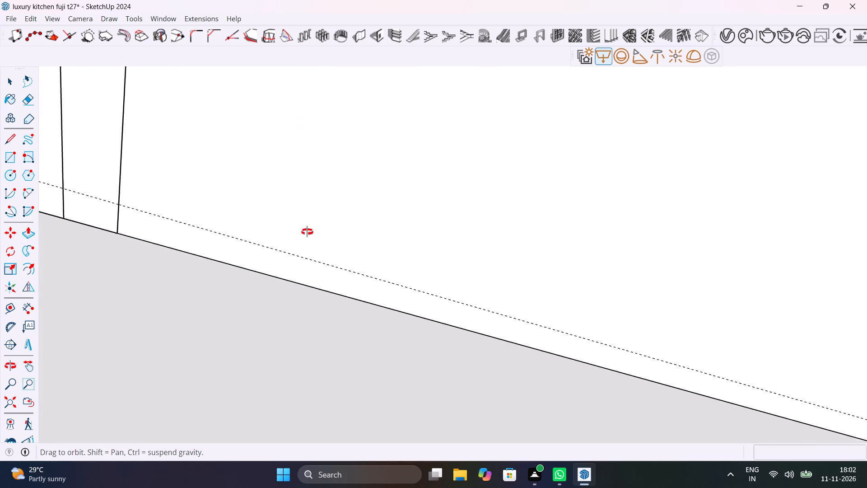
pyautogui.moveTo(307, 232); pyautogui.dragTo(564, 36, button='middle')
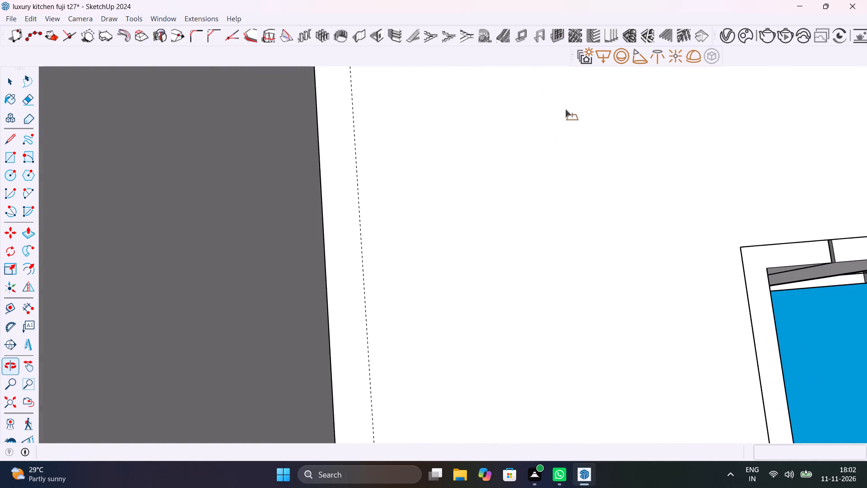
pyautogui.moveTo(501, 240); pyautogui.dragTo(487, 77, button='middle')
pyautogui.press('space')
# Examine the kitchen from outside and inside, including the countertop guide and the curved open shelves at the end of the base cabinets.
pyautogui.scroll(-2, 391, 243)
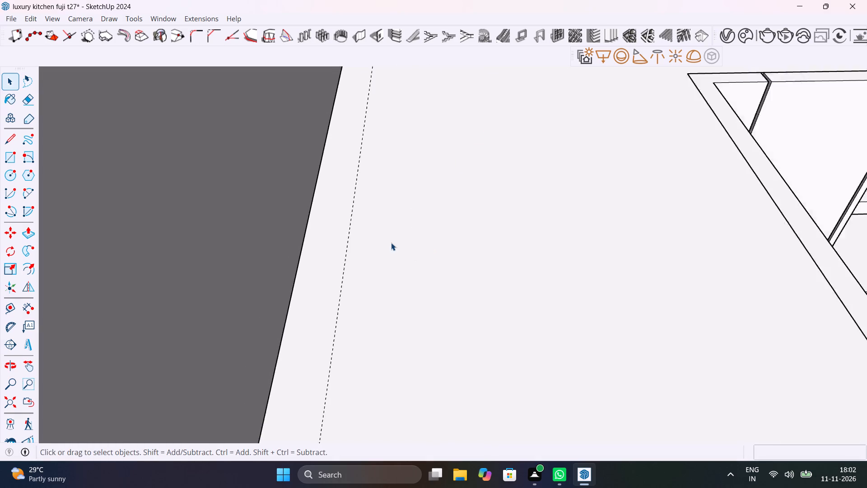
pyautogui.scroll(-7, 391, 243)
pyautogui.moveTo(420, 280); pyautogui.dragTo(0, 327, button='middle')
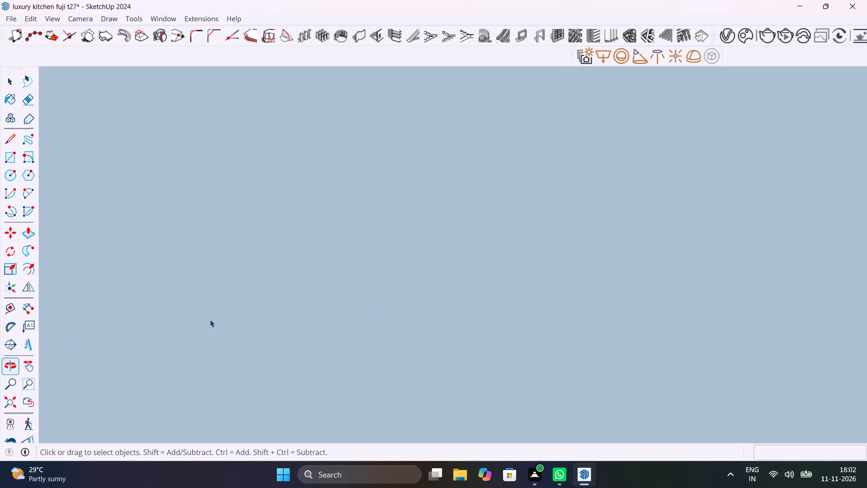
pyautogui.moveTo(522, 292); pyautogui.dragTo(206, 344, button='middle')
pyautogui.scroll(-13, 537, 260)
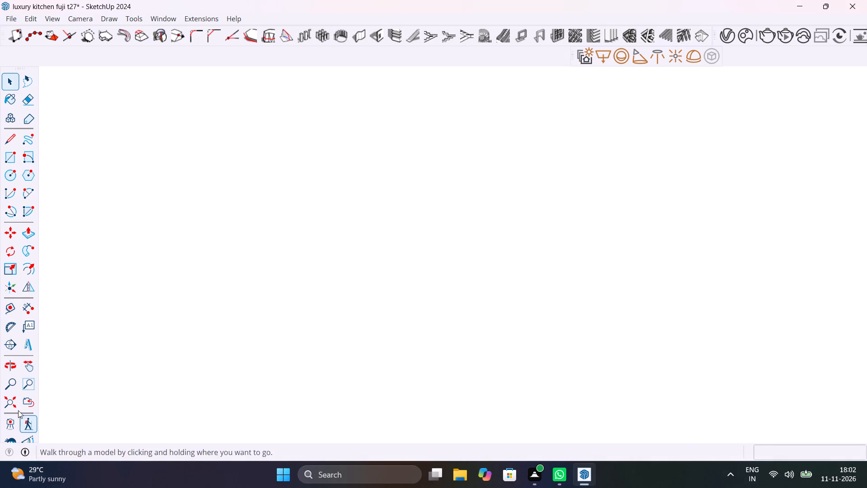
pyautogui.click(1, 404)
pyautogui.moveTo(496, 300); pyautogui.dragTo(224, 337, button='middle')
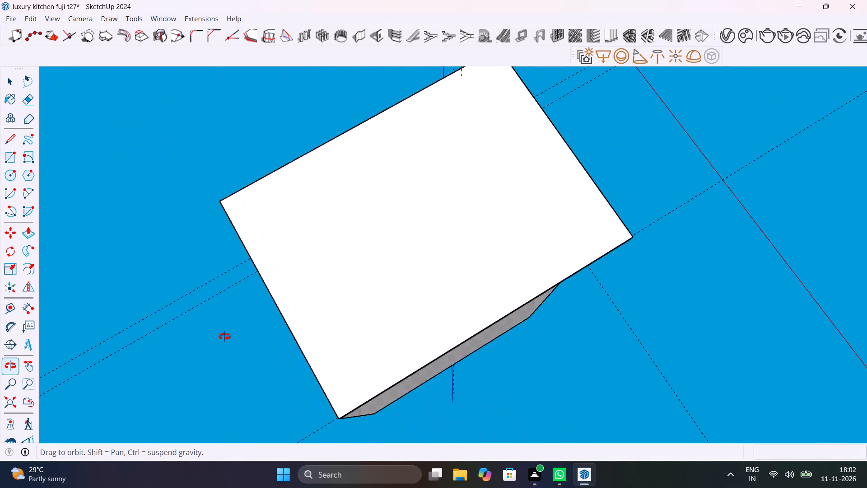
pyautogui.moveTo(224, 337); pyautogui.dragTo(203, 201, button='middle')
pyautogui.moveTo(542, 234); pyautogui.dragTo(340, 195, button='middle')
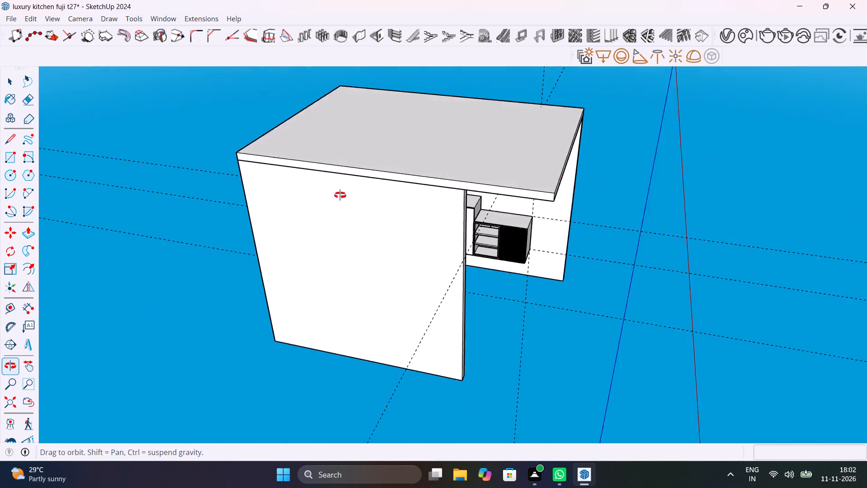
pyautogui.moveTo(340, 195); pyautogui.dragTo(189, 184, button='middle')
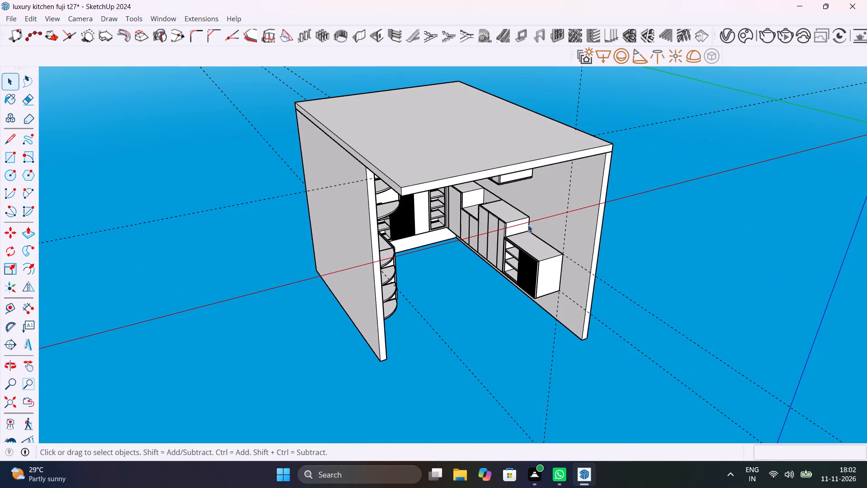
pyautogui.scroll(5, 533, 239)
pyautogui.moveTo(532, 240); pyautogui.dragTo(376, 193, button='middle')
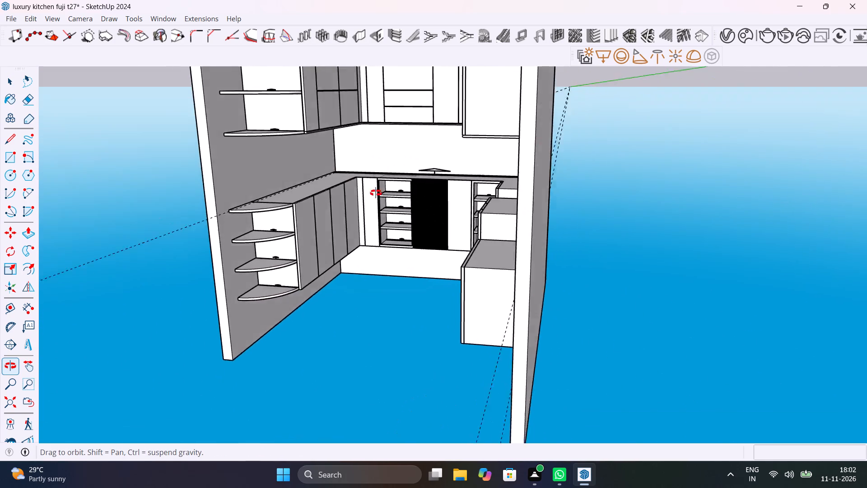
pyautogui.moveTo(376, 193); pyautogui.dragTo(424, 212, button='middle')
pyautogui.scroll(11, 217, 230)
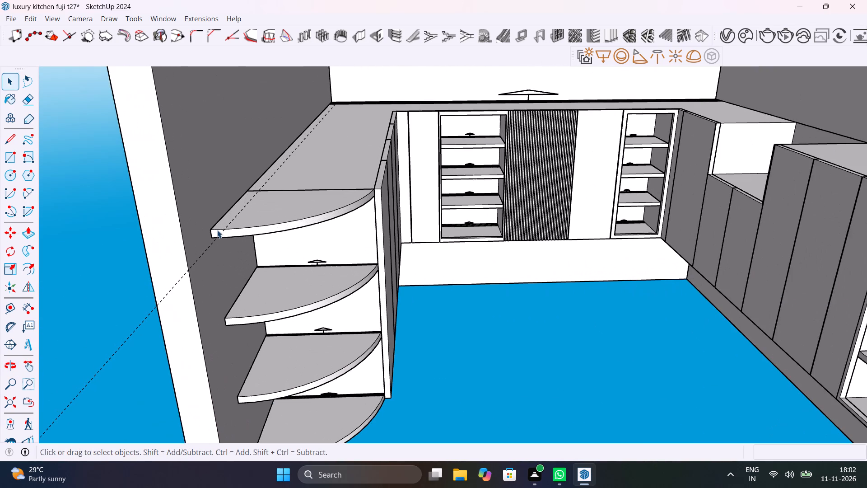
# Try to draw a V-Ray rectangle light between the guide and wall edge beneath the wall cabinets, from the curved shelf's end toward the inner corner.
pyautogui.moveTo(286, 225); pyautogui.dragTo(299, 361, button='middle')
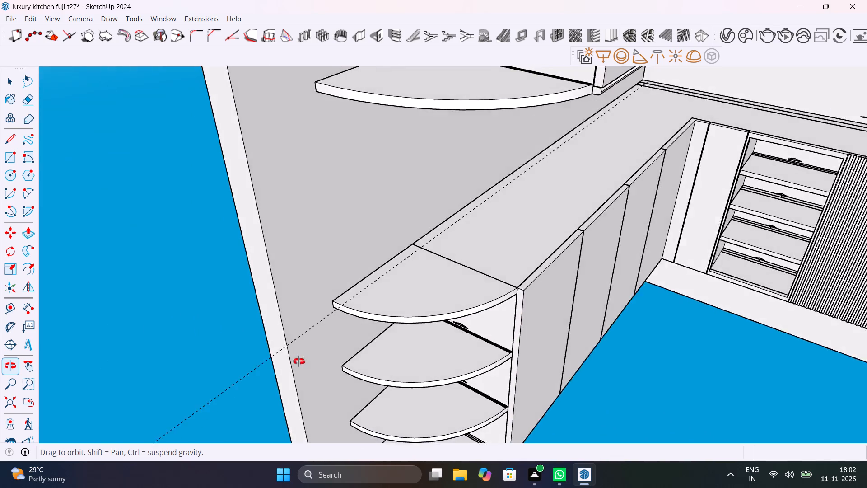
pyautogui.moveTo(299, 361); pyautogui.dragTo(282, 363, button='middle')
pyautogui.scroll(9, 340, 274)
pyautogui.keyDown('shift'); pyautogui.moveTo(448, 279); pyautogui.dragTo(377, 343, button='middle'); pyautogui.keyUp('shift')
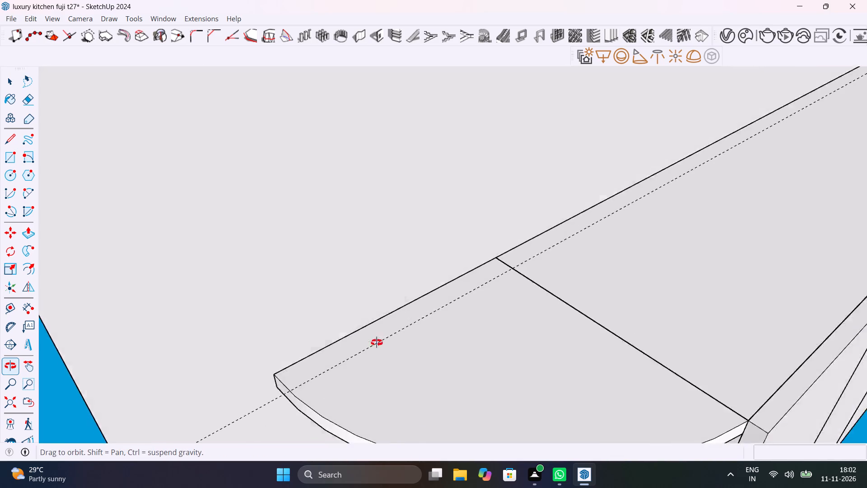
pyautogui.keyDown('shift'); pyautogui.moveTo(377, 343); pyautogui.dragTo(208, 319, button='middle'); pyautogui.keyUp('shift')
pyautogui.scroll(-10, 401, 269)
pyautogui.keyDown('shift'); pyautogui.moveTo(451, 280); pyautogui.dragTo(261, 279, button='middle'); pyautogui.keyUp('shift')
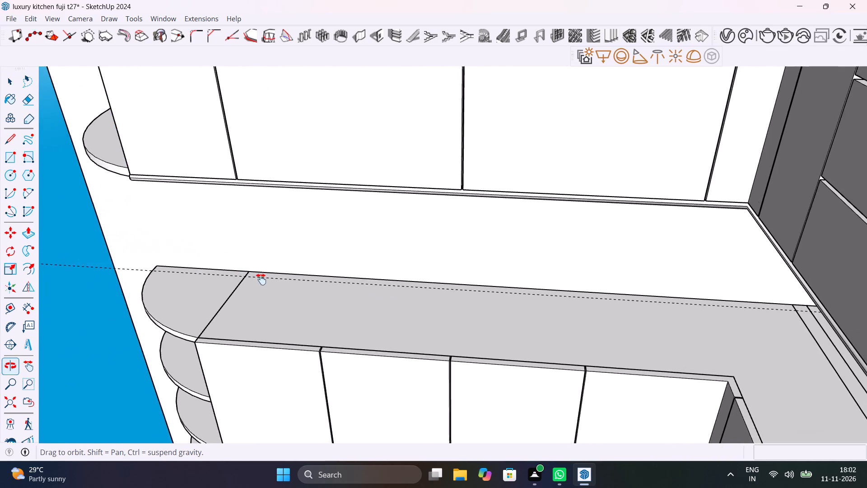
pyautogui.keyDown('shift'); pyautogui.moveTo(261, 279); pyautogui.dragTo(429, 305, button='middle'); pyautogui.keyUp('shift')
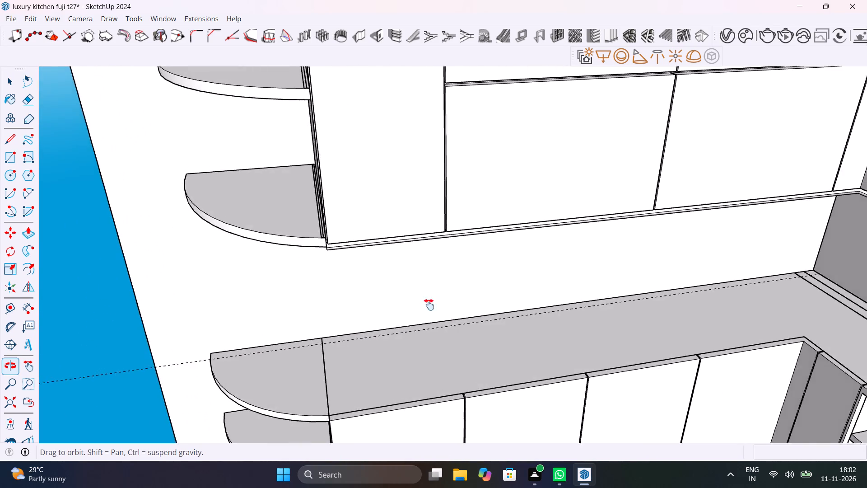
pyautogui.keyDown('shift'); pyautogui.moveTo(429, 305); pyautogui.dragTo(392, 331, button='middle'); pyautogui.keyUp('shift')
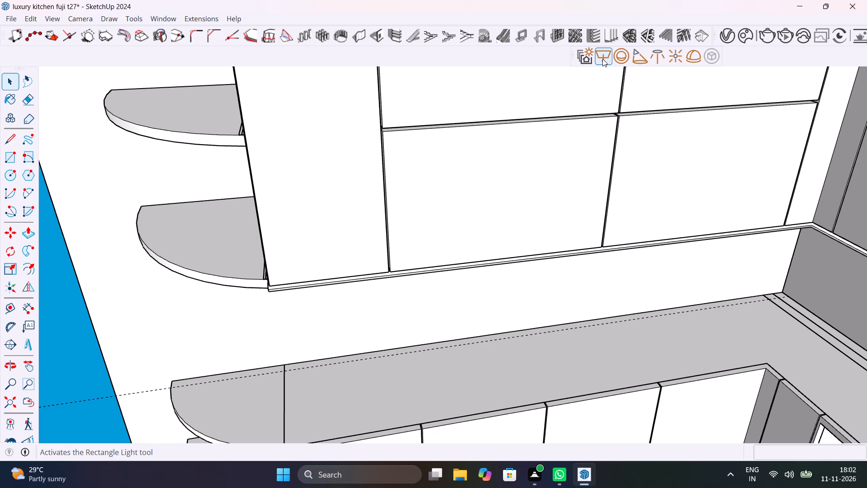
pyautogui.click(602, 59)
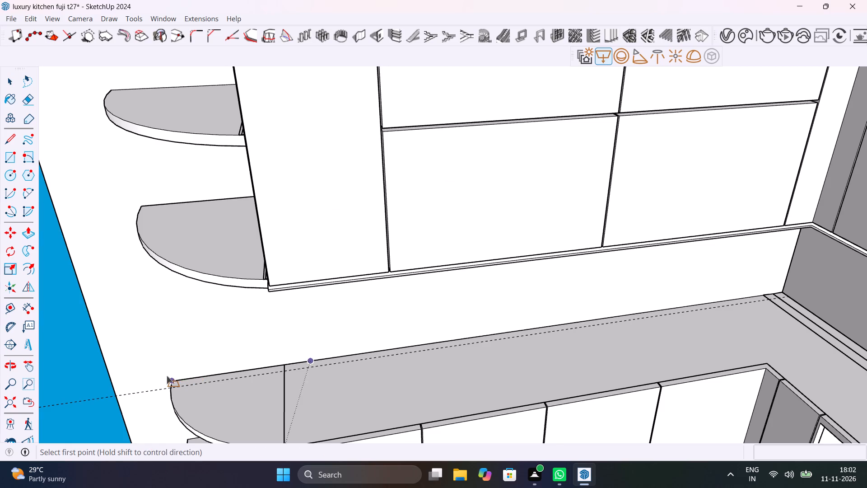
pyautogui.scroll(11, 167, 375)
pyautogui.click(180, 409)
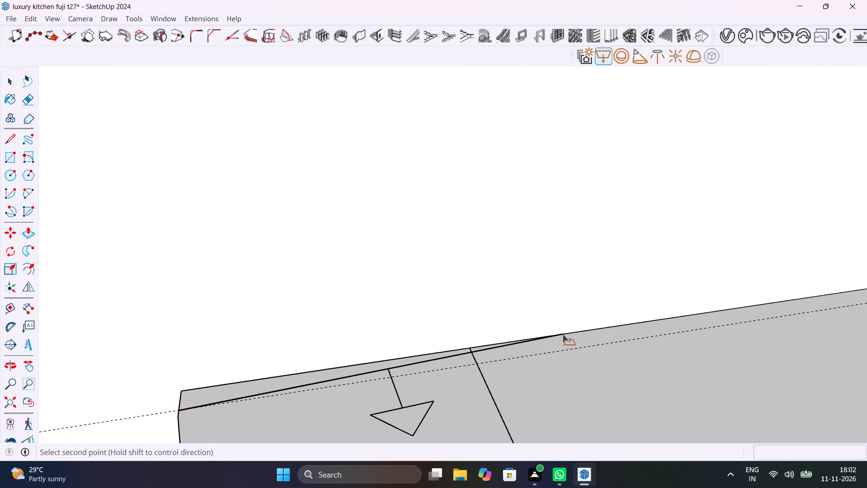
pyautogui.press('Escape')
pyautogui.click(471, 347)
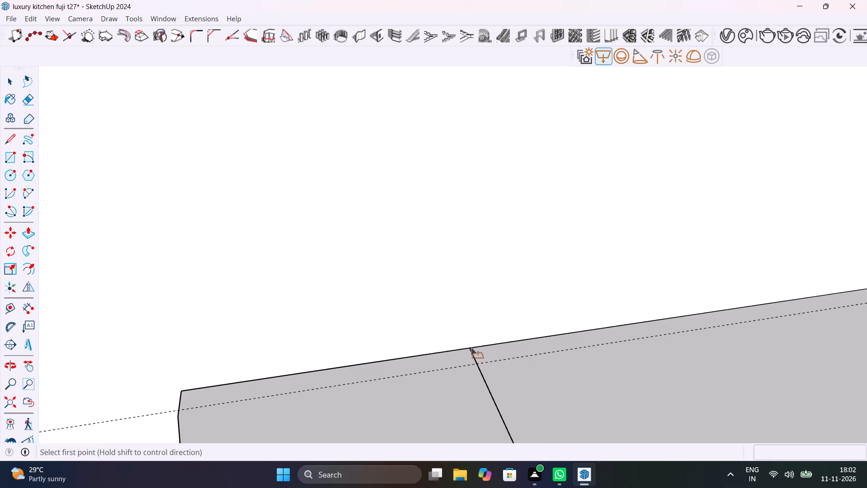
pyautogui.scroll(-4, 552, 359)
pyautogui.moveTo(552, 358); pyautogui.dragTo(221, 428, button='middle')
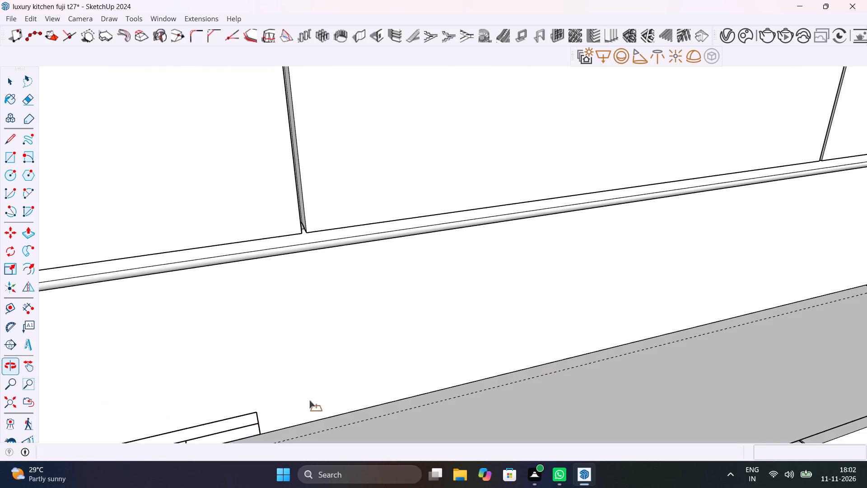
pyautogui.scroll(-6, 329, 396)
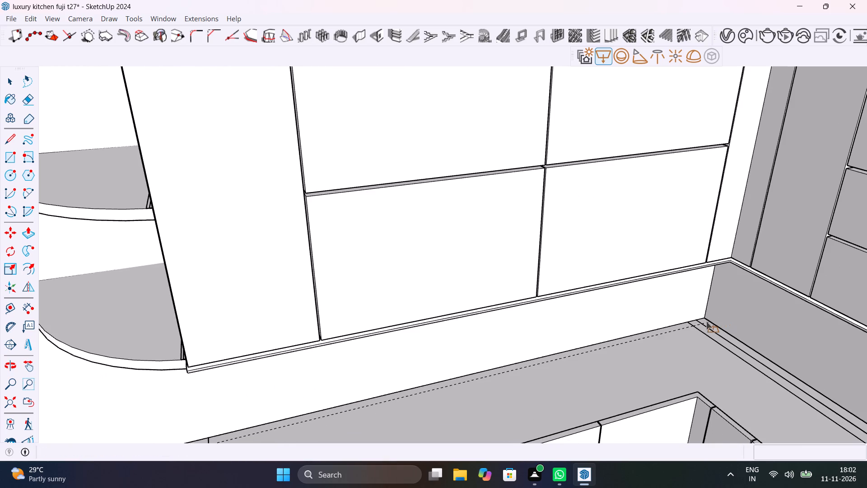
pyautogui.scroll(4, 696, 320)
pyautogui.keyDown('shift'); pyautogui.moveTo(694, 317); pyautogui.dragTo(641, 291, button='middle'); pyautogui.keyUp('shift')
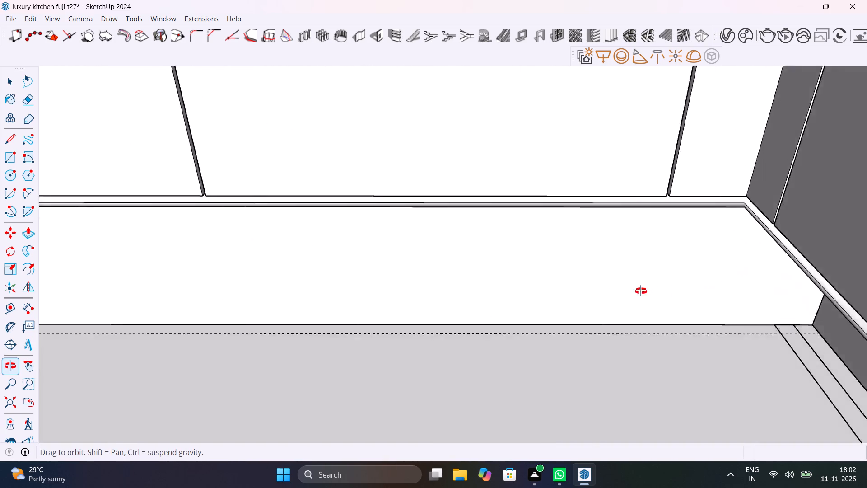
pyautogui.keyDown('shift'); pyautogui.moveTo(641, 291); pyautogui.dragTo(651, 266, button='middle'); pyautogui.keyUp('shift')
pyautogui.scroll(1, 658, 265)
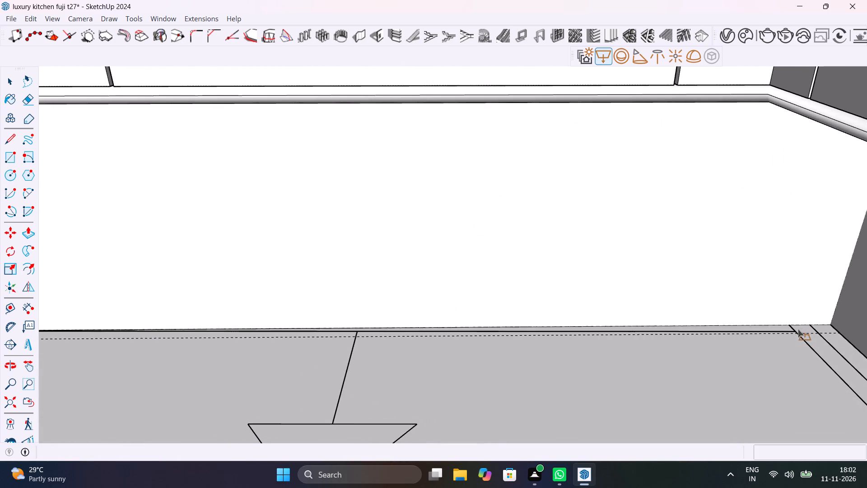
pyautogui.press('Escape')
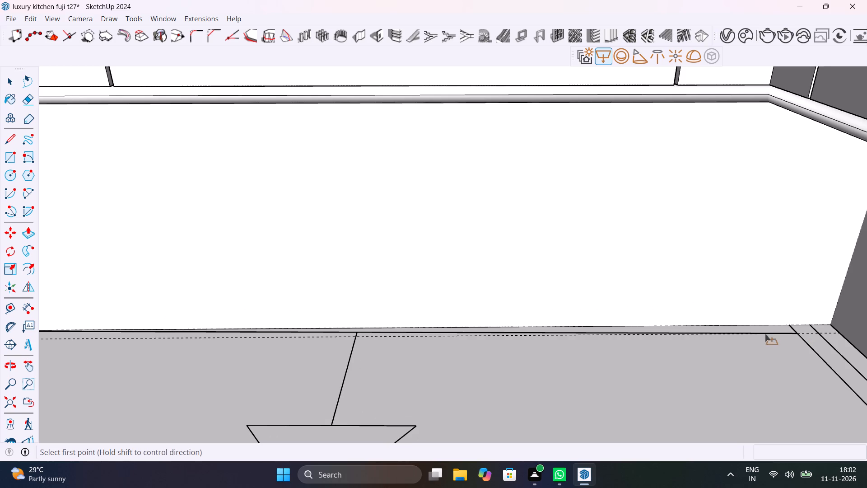
# Save the kitchen model.
pyautogui.moveTo(390, 352); pyautogui.dragTo(664, 262, button='middle')
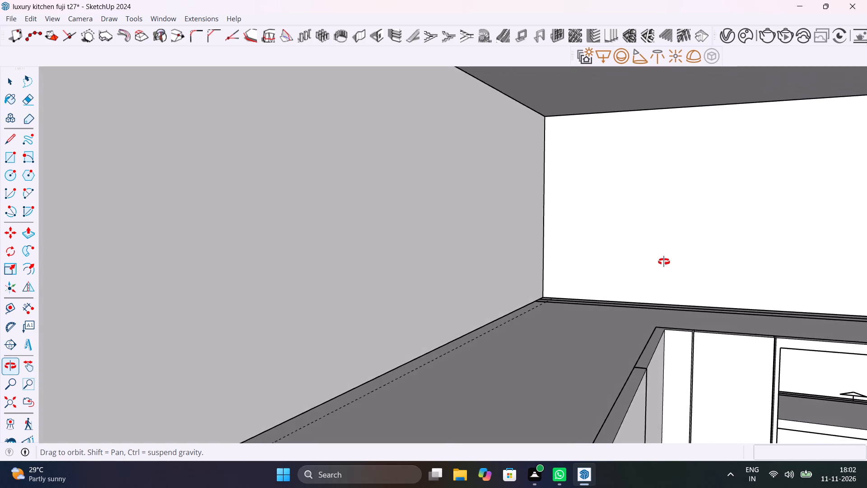
pyautogui.moveTo(664, 262); pyautogui.dragTo(552, 154, button='middle')
pyautogui.moveTo(548, 341); pyautogui.dragTo(517, 132, button='middle')
pyautogui.moveTo(533, 319); pyautogui.dragTo(516, 156, button='middle')
pyautogui.click(9, 406)
pyautogui.moveTo(281, 352); pyautogui.dragTo(582, 246, button='middle')
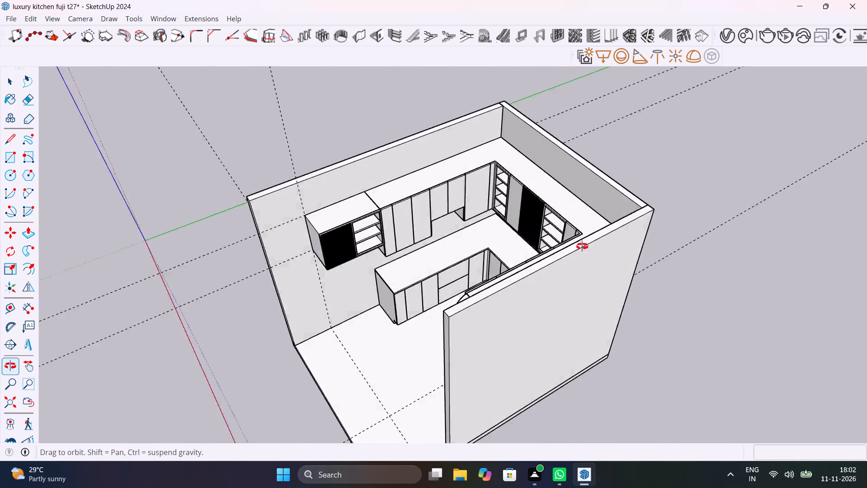
pyautogui.moveTo(582, 246); pyautogui.dragTo(760, 166, button='middle')
pyautogui.scroll(5, 521, 291)
pyautogui.press('space')
pyautogui.hotkey('ctrl', 's')
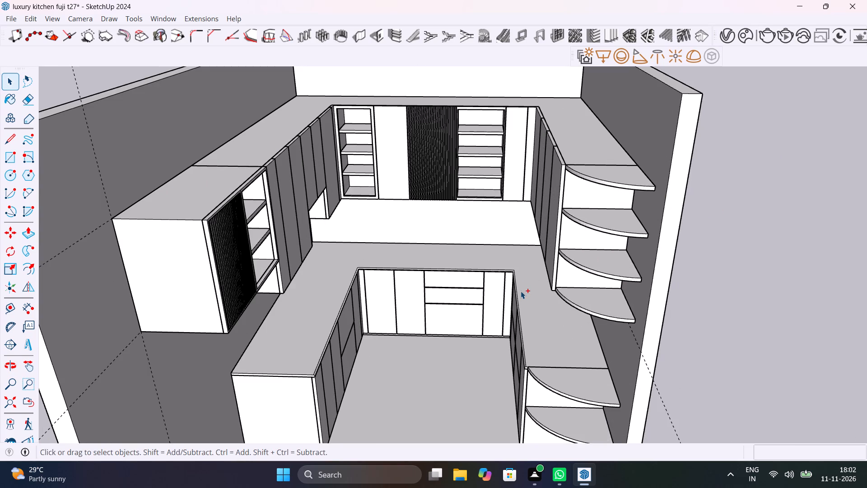
# Draw a V-Ray rectangle light beneath the curved-shelf side's wall cabinets, from the guide at the inner corner along the wall edge toward the shelves.
pyautogui.scroll(6, 421, 225)
pyautogui.keyDown('shift'); pyautogui.moveTo(418, 225); pyautogui.dragTo(468, 182, button='middle'); pyautogui.keyUp('shift')
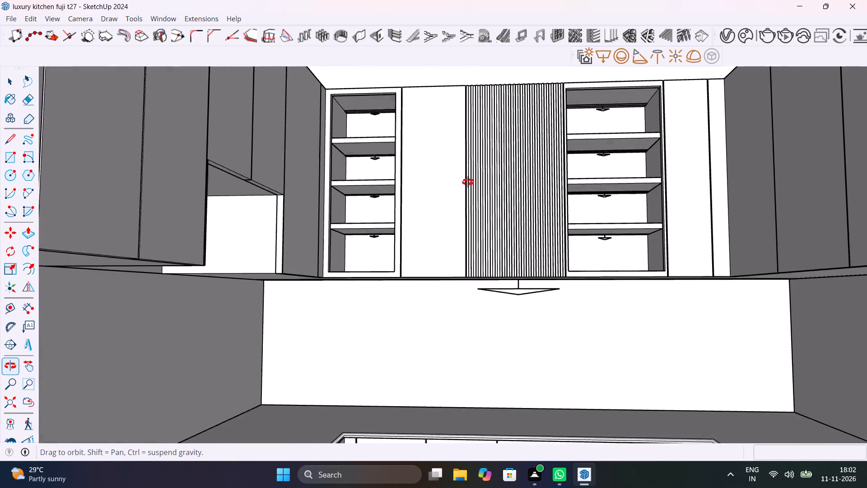
pyautogui.keyDown('shift'); pyautogui.moveTo(468, 182); pyautogui.dragTo(470, 172, button='middle'); pyautogui.keyUp('shift')
pyautogui.scroll(-4, 530, 219)
pyautogui.keyDown('shift'); pyautogui.moveTo(606, 268); pyautogui.dragTo(583, 257, button='middle'); pyautogui.keyUp('shift')
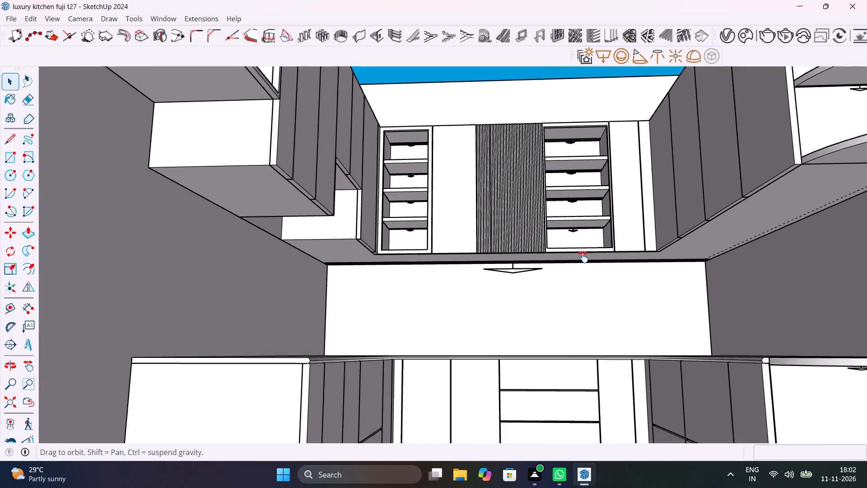
pyautogui.keyDown('shift'); pyautogui.moveTo(583, 257); pyautogui.dragTo(451, 223, button='middle'); pyautogui.keyUp('shift')
pyautogui.scroll(10, 590, 211)
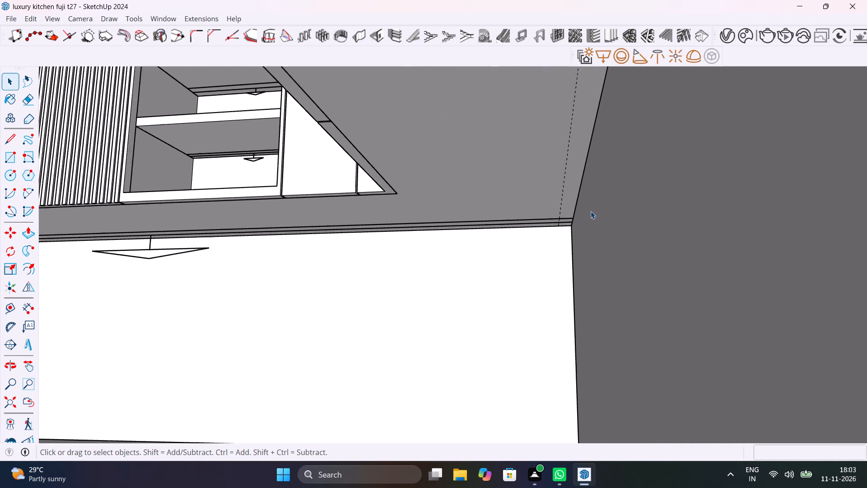
pyautogui.scroll(7, 591, 211)
pyautogui.click(605, 59)
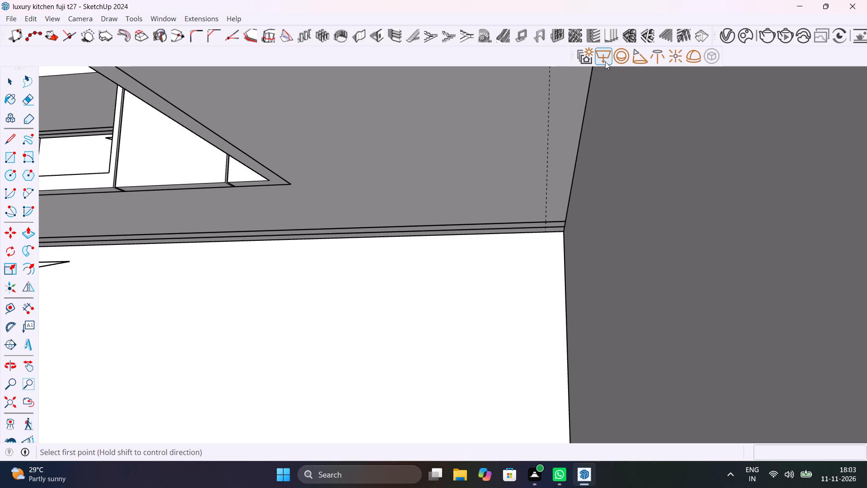
pyautogui.click(544, 223)
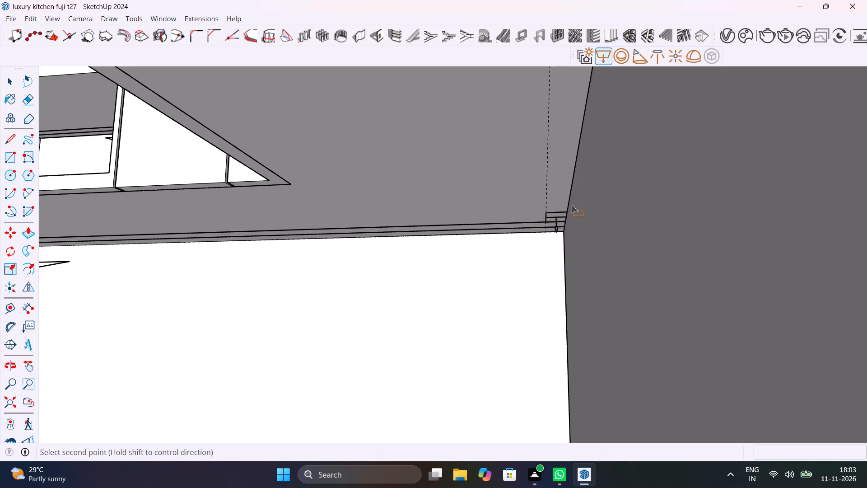
pyautogui.scroll(-6, 574, 144)
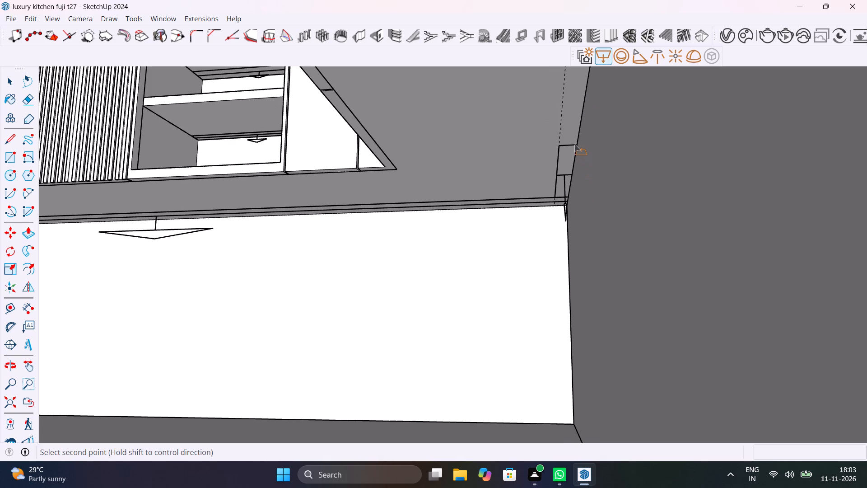
pyautogui.keyDown('shift'); pyautogui.moveTo(574, 144); pyautogui.dragTo(555, 352, button='middle'); pyautogui.keyUp('shift')
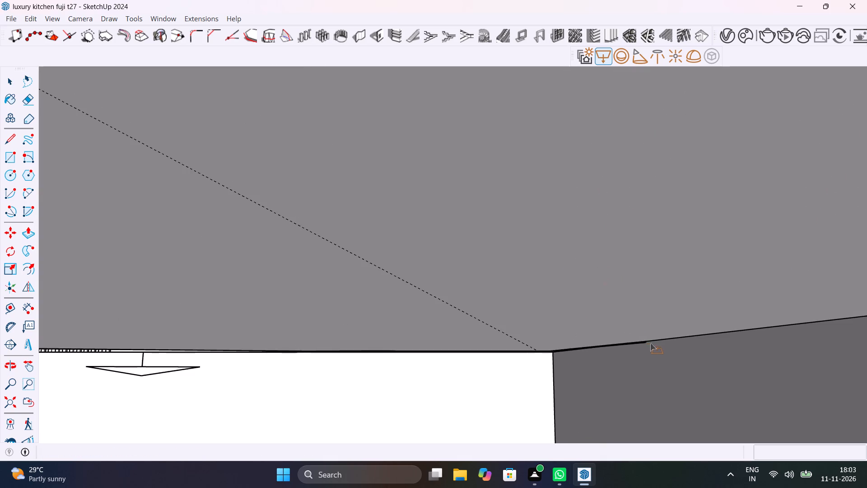
pyautogui.moveTo(648, 340); pyautogui.dragTo(647, 155, button='middle')
pyautogui.scroll(-6, 647, 157)
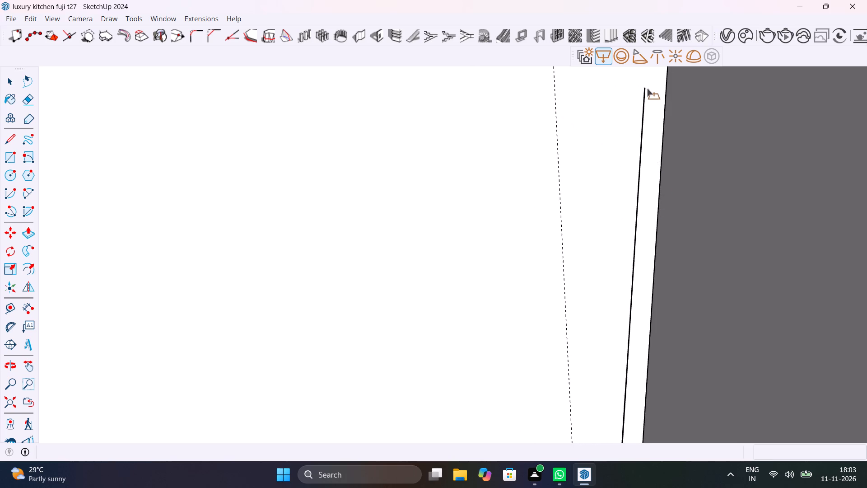
pyautogui.scroll(-18, 653, 113)
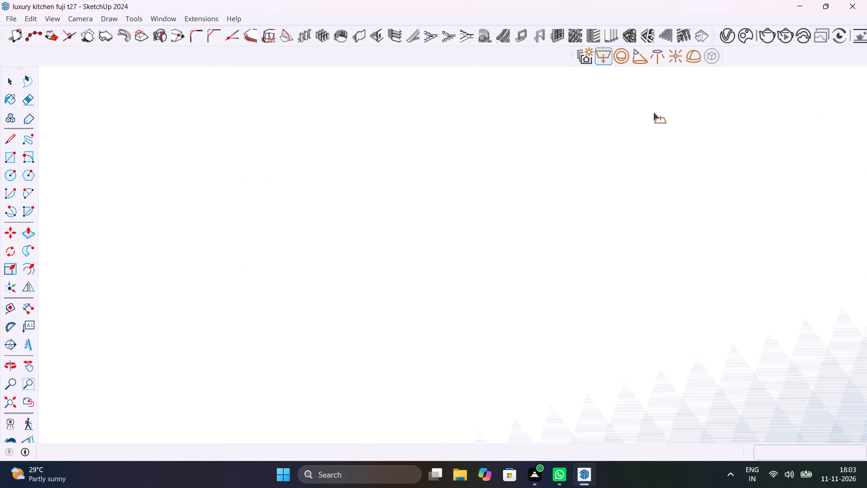
pyautogui.scroll(-20, 653, 113)
pyautogui.scroll(-11, 653, 113)
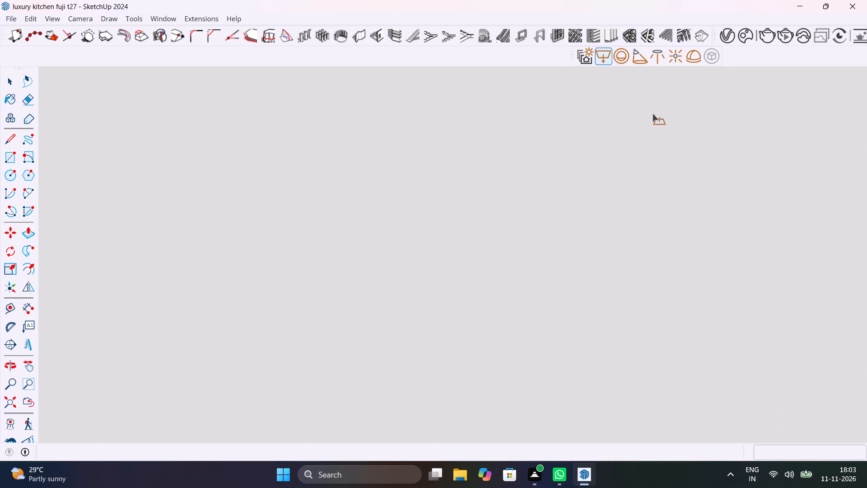
pyautogui.scroll(-20, 653, 114)
pyautogui.scroll(-20, 653, 114)
pyautogui.scroll(-18, 653, 114)
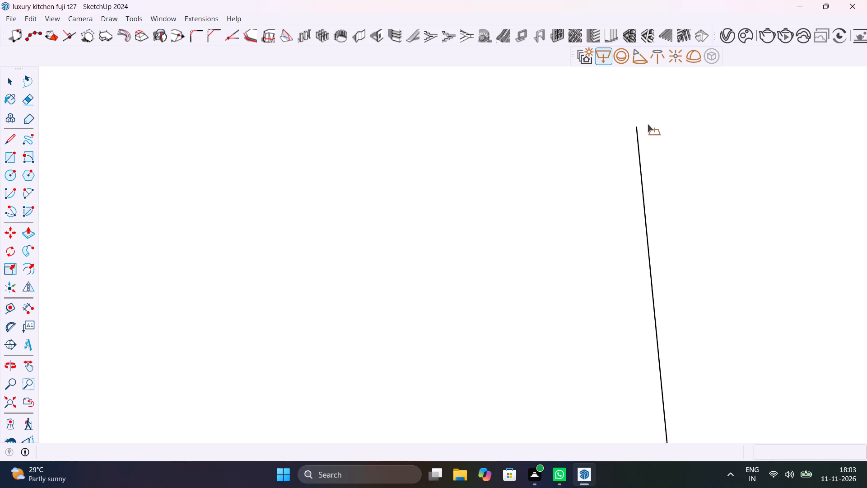
pyautogui.scroll(-6, 648, 124)
pyautogui.click(6, 401)
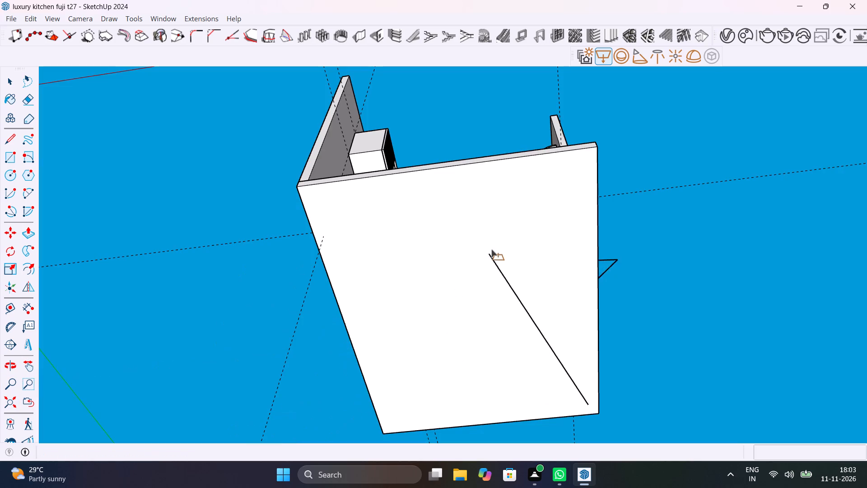
pyautogui.moveTo(499, 249); pyautogui.dragTo(531, 435, button='middle')
pyautogui.scroll(10, 554, 277)
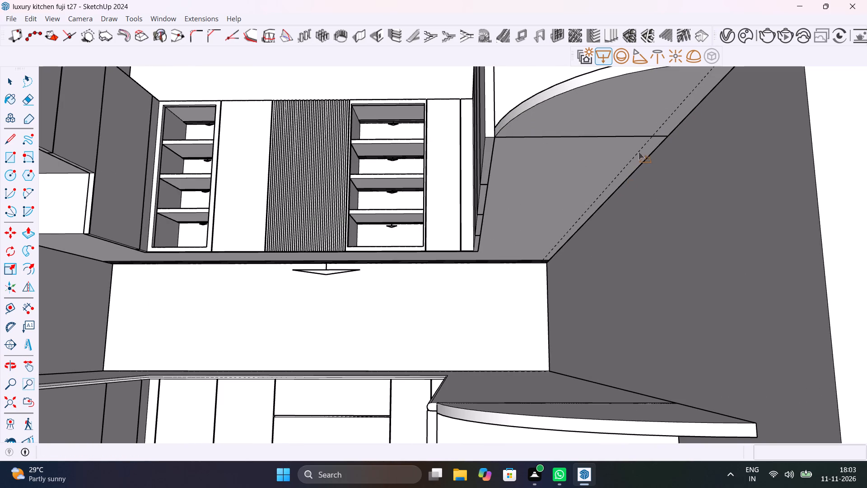
pyautogui.scroll(6, 650, 143)
pyautogui.moveTo(651, 143); pyautogui.dragTo(651, 142, button='middle')
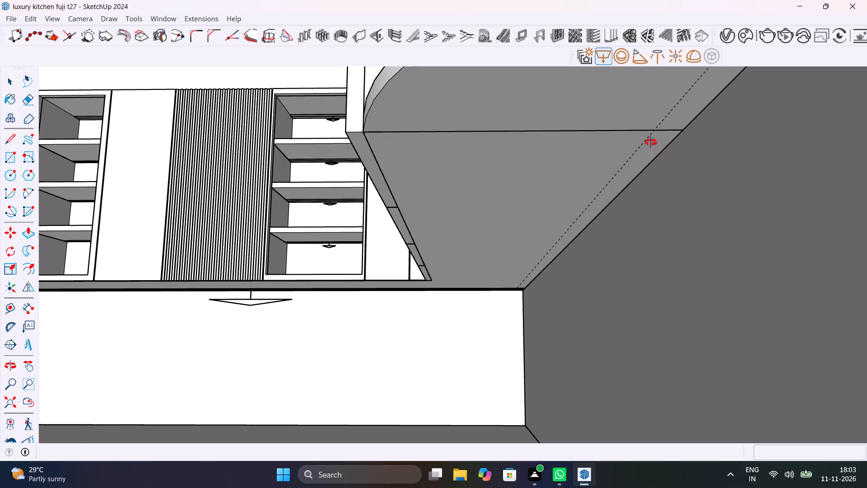
pyautogui.moveTo(651, 142); pyautogui.dragTo(623, 103, button='middle')
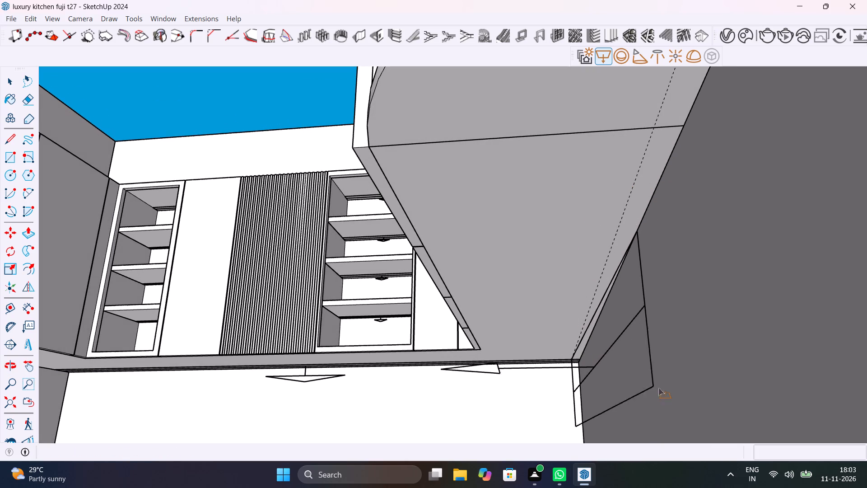
pyautogui.moveTo(637, 304); pyautogui.dragTo(646, 297, button='middle')
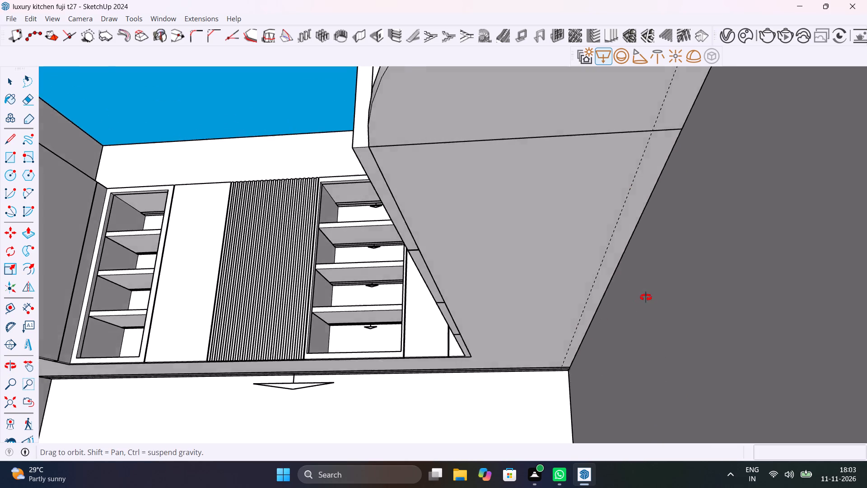
pyautogui.moveTo(646, 297); pyautogui.dragTo(747, 252, button='middle')
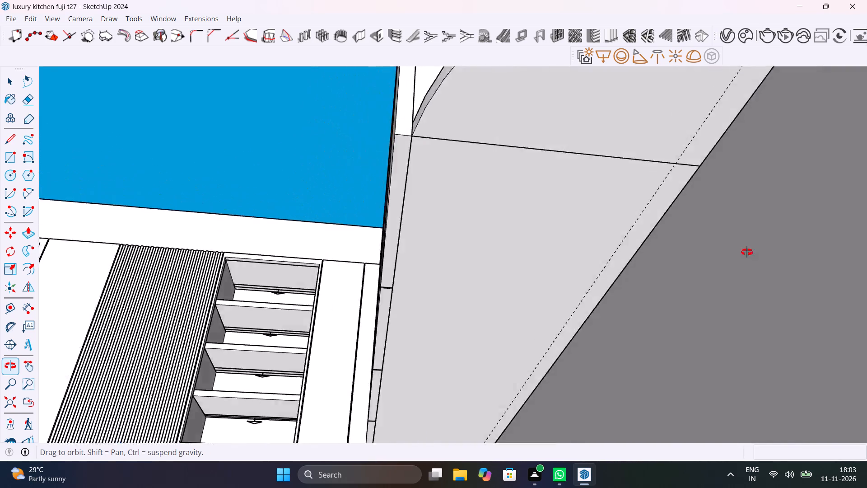
pyautogui.moveTo(747, 252); pyautogui.dragTo(737, 254, button='middle')
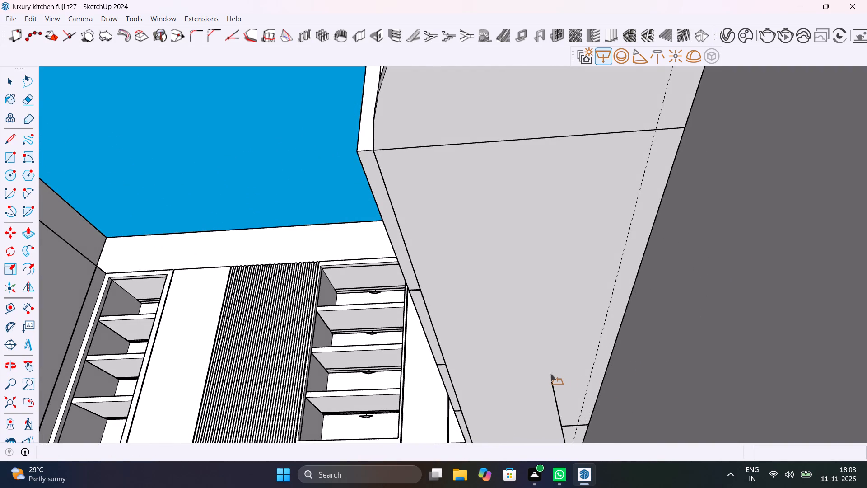
pyautogui.scroll(-13, 550, 374)
pyautogui.moveTo(552, 377); pyautogui.dragTo(704, 411, button='middle')
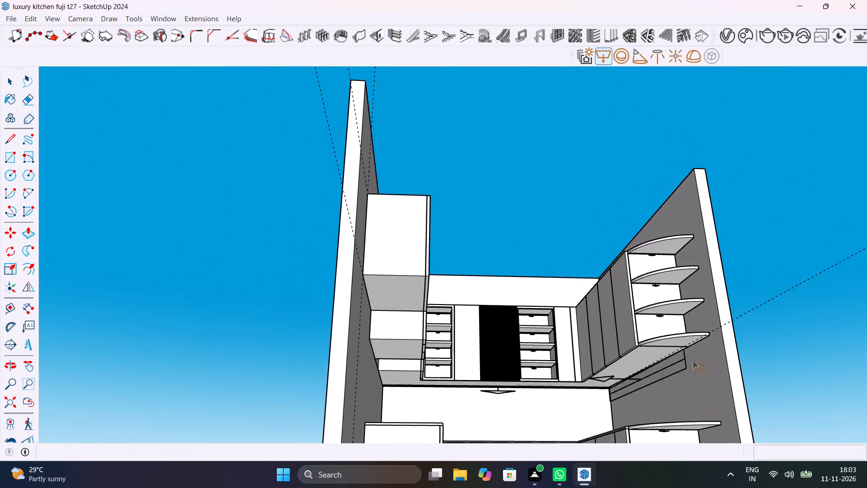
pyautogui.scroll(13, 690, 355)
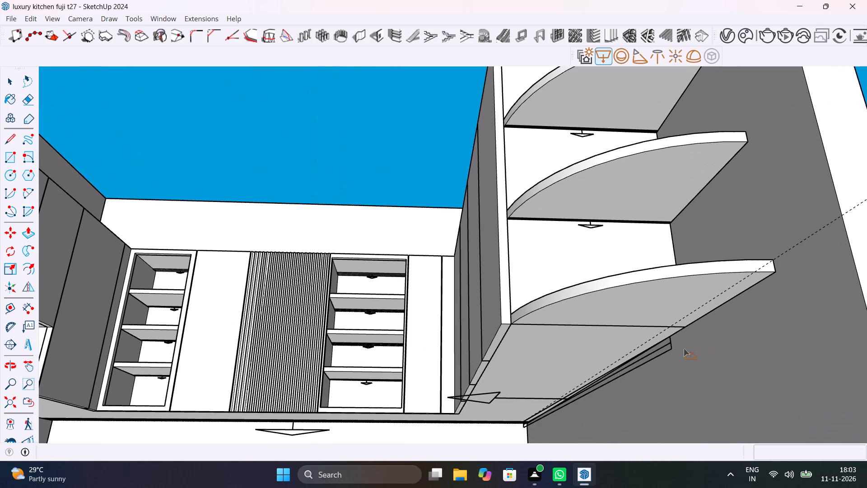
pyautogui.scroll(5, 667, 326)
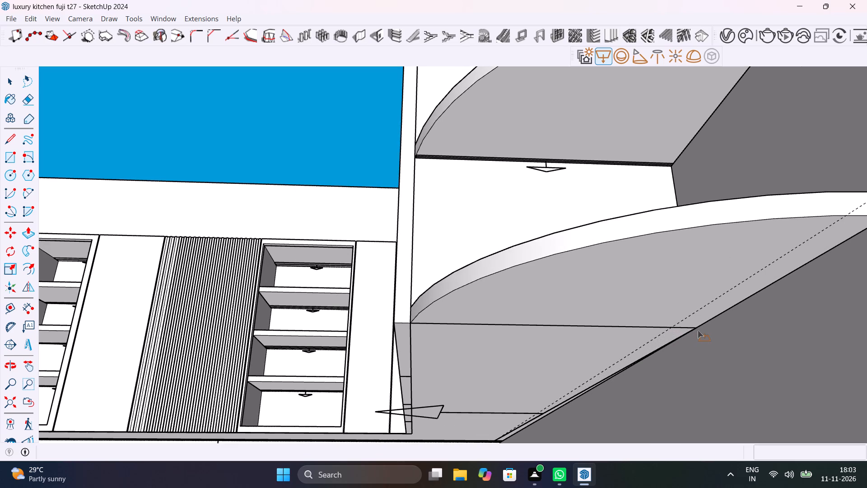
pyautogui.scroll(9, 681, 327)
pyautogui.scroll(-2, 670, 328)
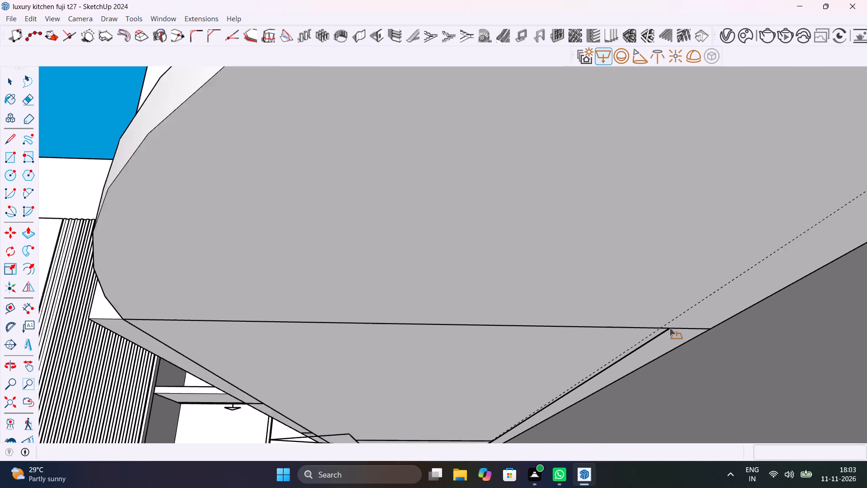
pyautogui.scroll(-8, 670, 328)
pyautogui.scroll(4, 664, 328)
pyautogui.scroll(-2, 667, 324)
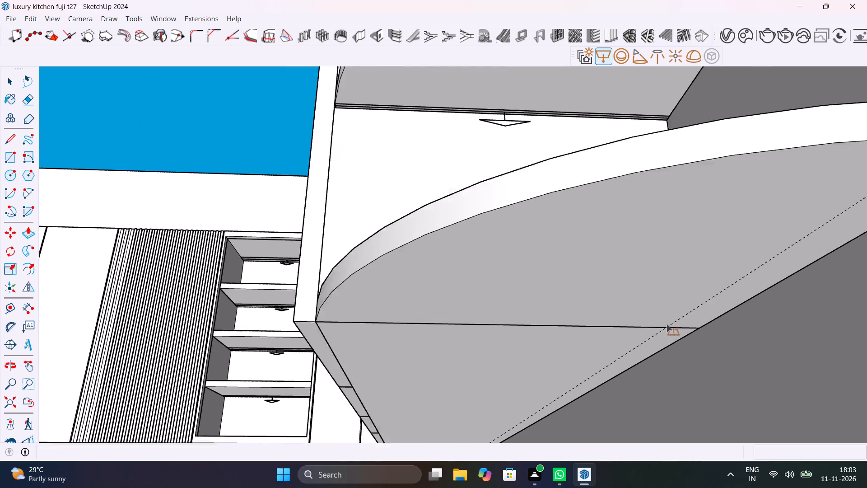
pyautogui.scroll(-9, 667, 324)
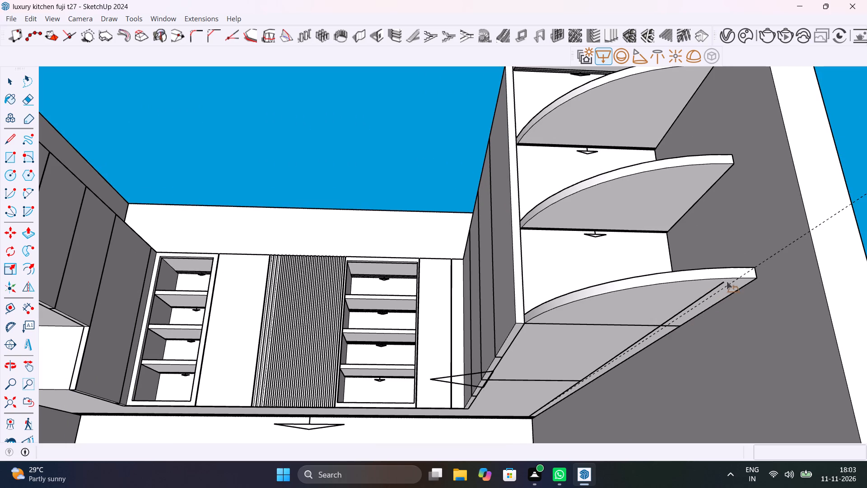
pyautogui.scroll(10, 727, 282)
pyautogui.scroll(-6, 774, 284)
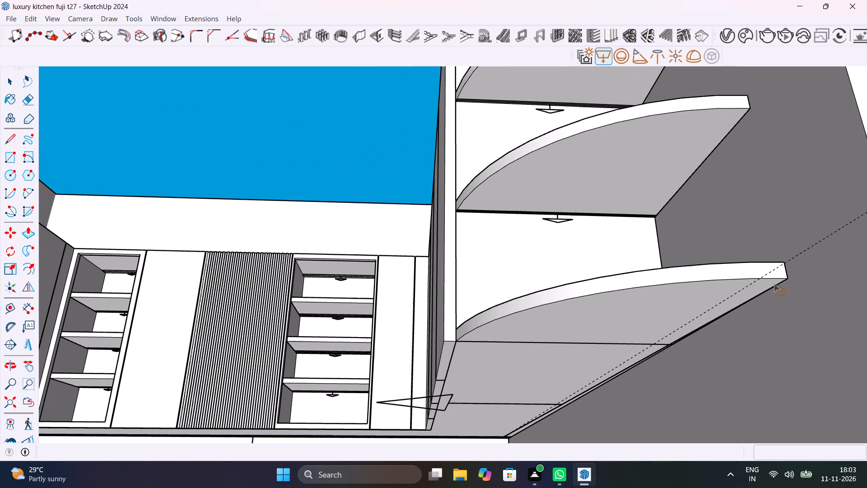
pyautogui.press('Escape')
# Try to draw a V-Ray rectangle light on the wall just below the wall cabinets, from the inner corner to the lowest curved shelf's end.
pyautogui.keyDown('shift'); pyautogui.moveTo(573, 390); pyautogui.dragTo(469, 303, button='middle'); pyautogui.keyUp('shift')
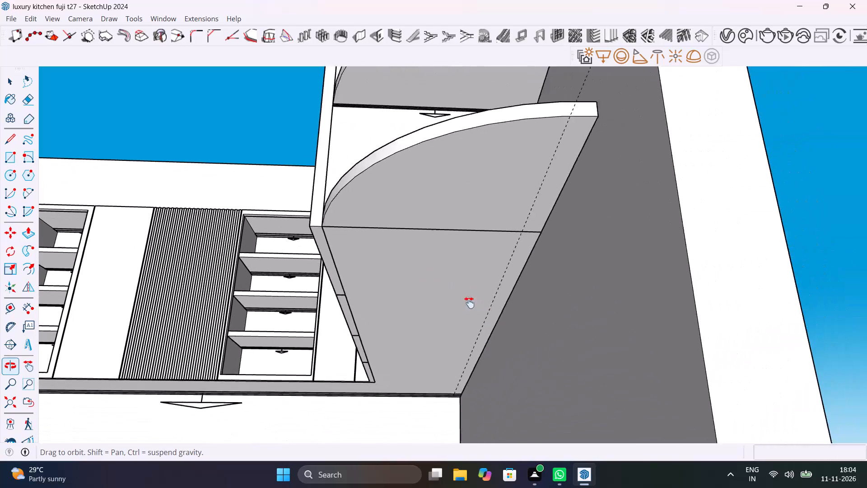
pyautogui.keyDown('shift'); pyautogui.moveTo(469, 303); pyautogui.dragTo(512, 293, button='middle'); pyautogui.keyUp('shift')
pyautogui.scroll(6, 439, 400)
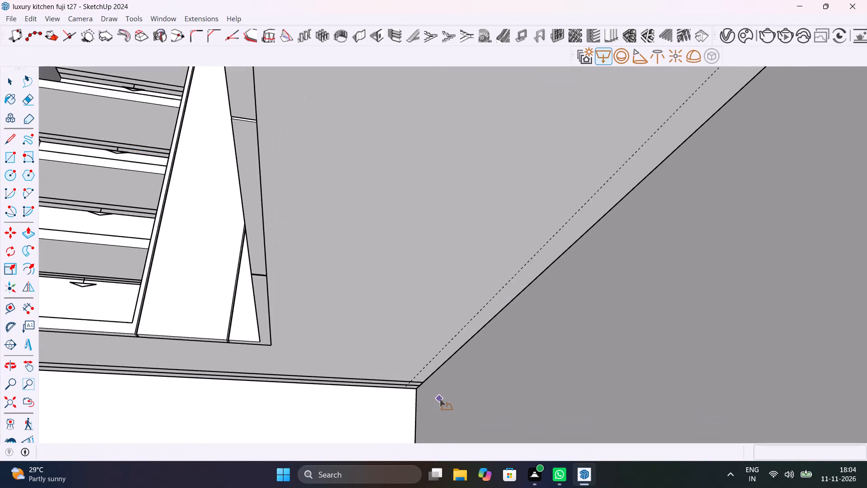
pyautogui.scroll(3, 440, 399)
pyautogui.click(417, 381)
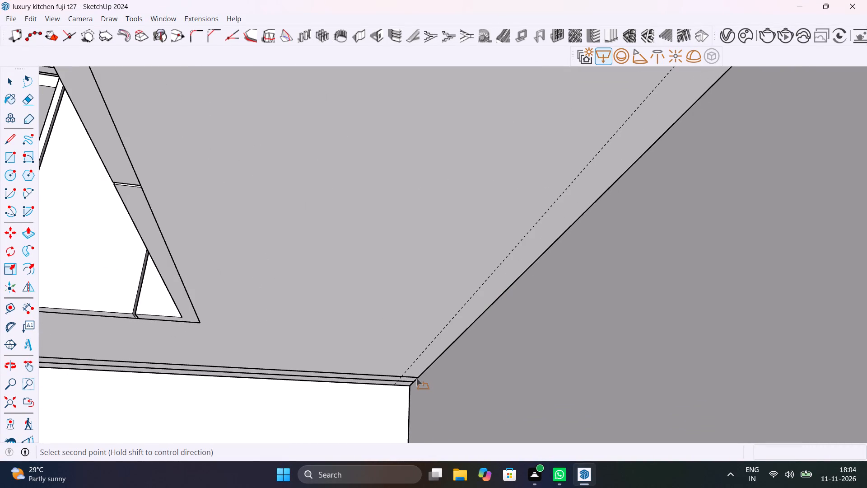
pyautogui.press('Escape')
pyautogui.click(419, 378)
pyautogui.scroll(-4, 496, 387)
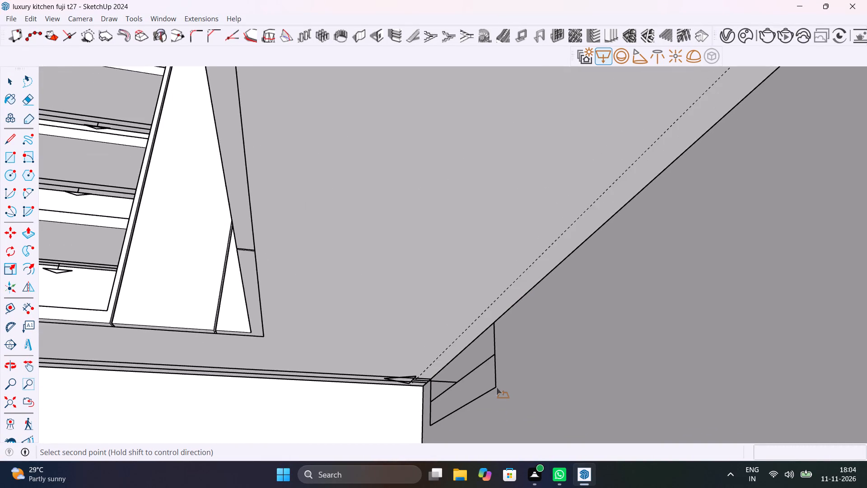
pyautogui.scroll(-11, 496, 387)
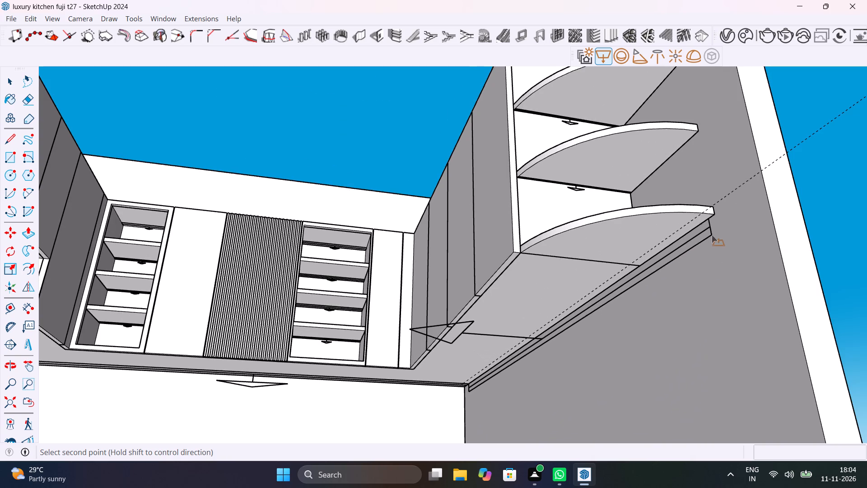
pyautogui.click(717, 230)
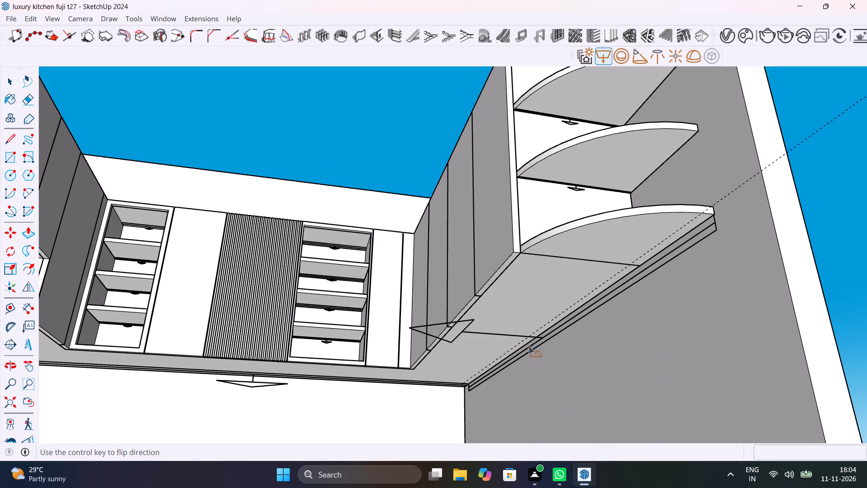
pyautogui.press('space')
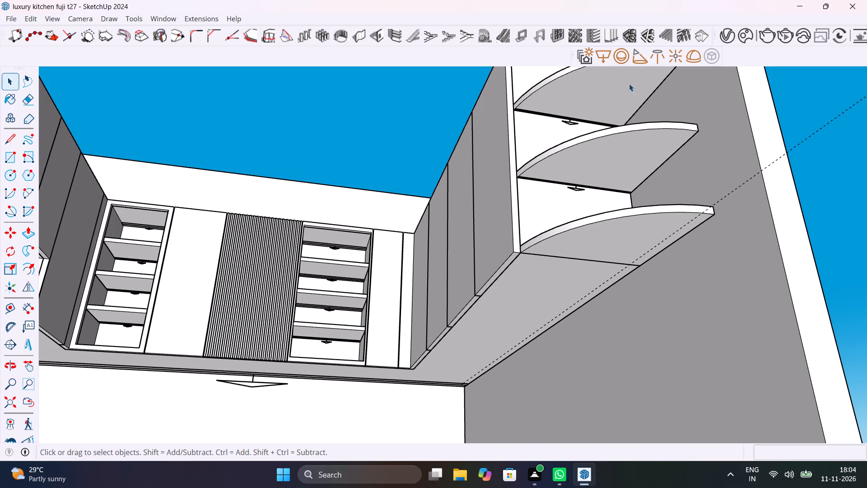
# Draw a V-Ray rectangle light on the wall just below the cabinets, from the inner corner to the outer end of the lowest curved shelf.
pyautogui.click(600, 57)
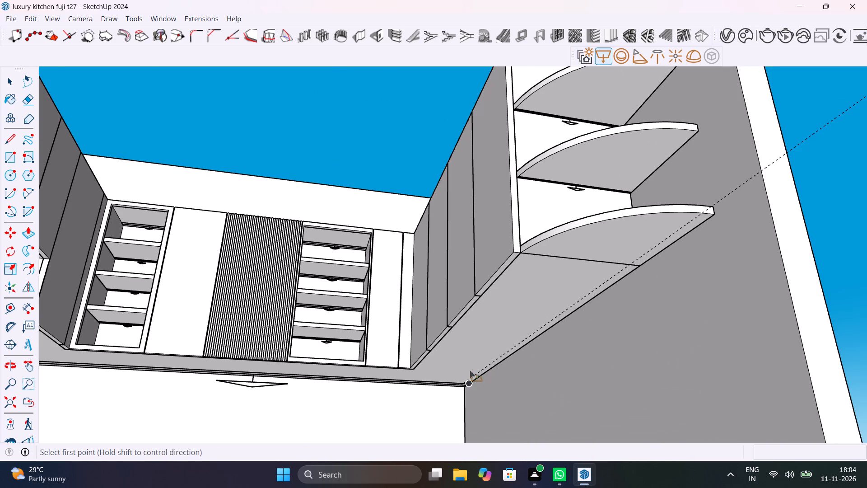
pyautogui.scroll(11, 471, 378)
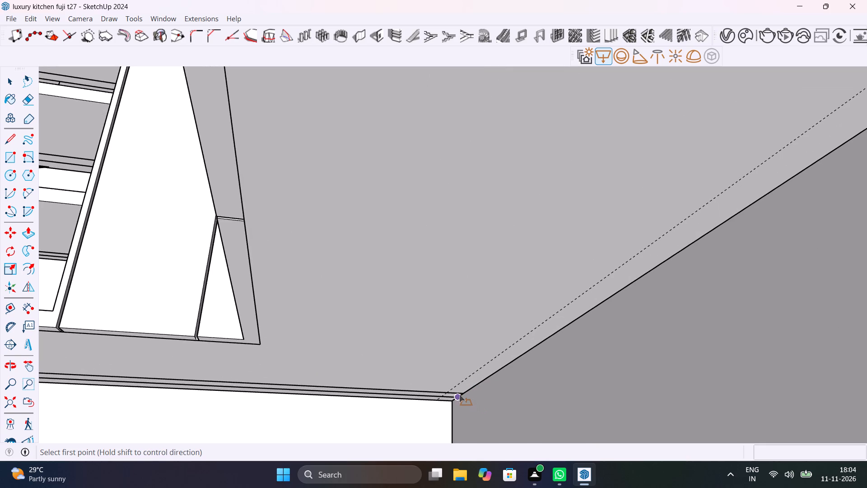
pyautogui.click(462, 394)
pyautogui.scroll(-3, 519, 403)
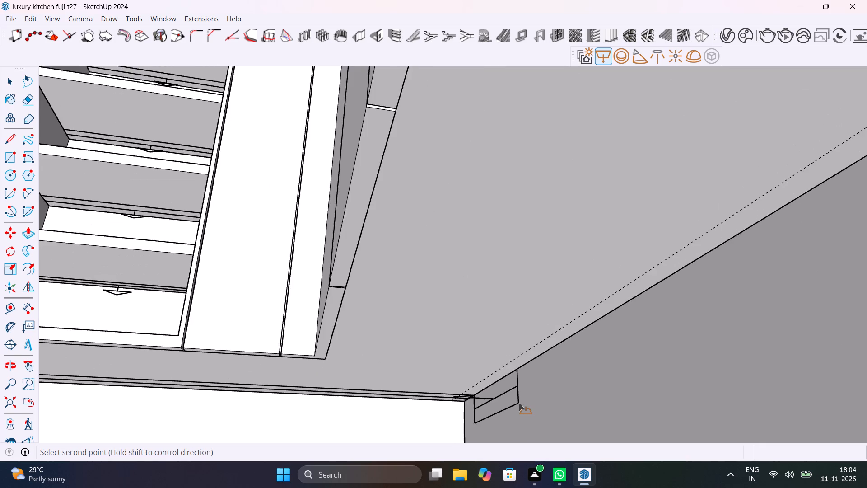
pyautogui.scroll(-16, 519, 403)
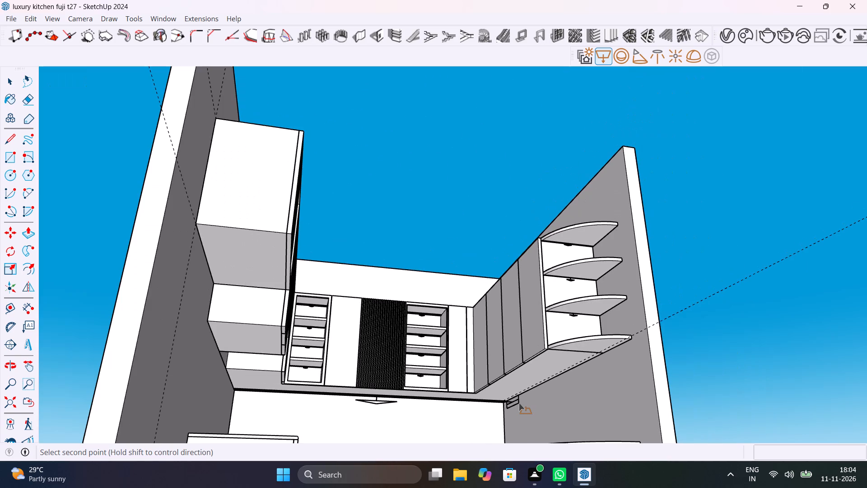
pyautogui.scroll(-2, 519, 403)
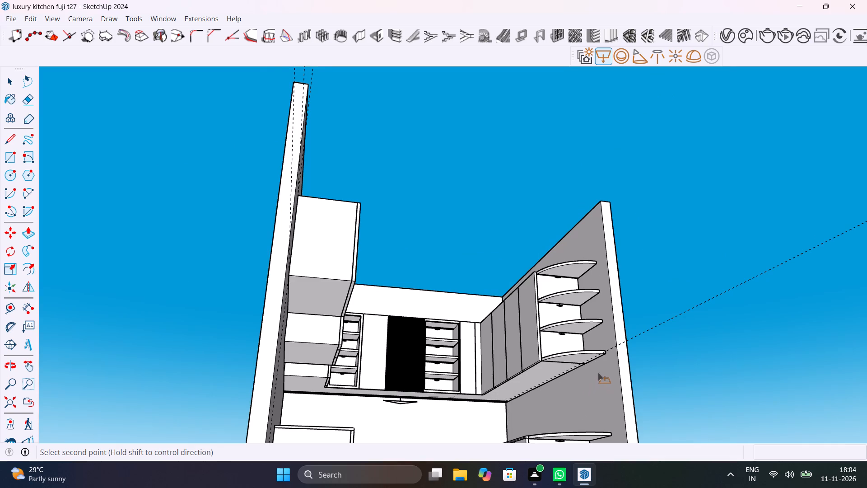
pyautogui.scroll(5, 601, 367)
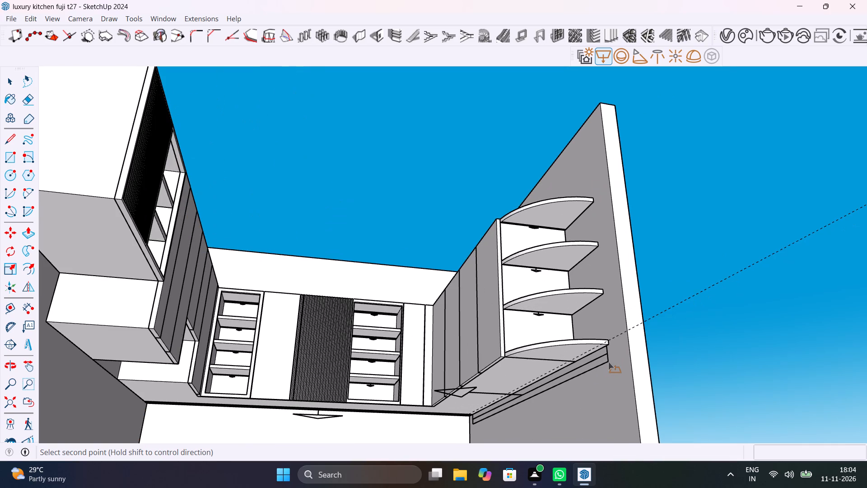
pyautogui.click(608, 361)
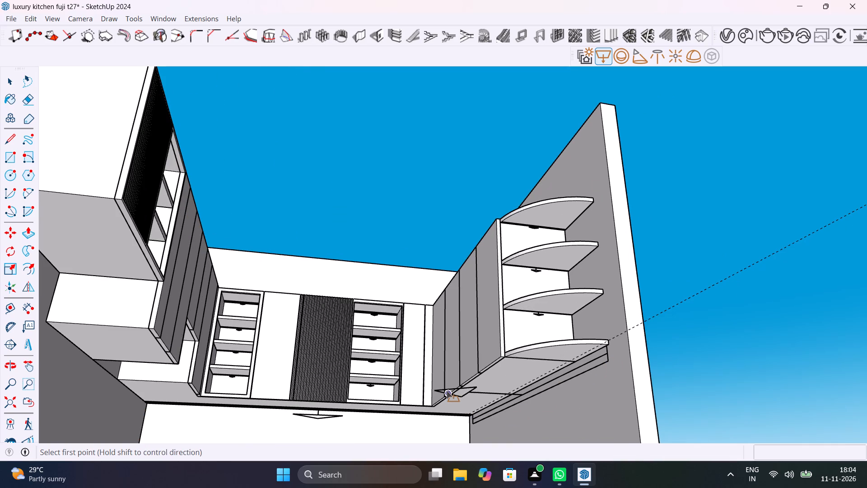
pyautogui.press('space')
# Flatten the under-cabinet wall light toward the wall by scaling its projecting direction marker to about 0.06 on the blue axis.
pyautogui.click(442, 390)
pyautogui.scroll(3, 442, 391)
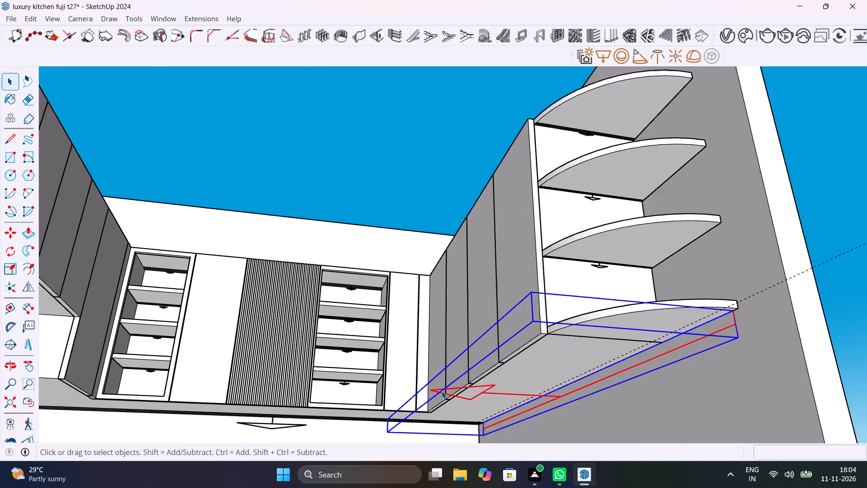
pyautogui.scroll(2, 442, 391)
pyautogui.press('s')
pyautogui.click(424, 389)
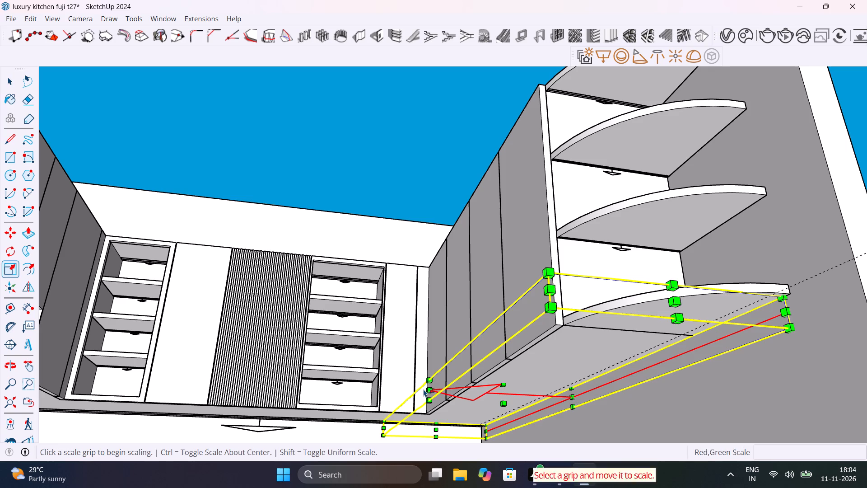
pyautogui.click(426, 391)
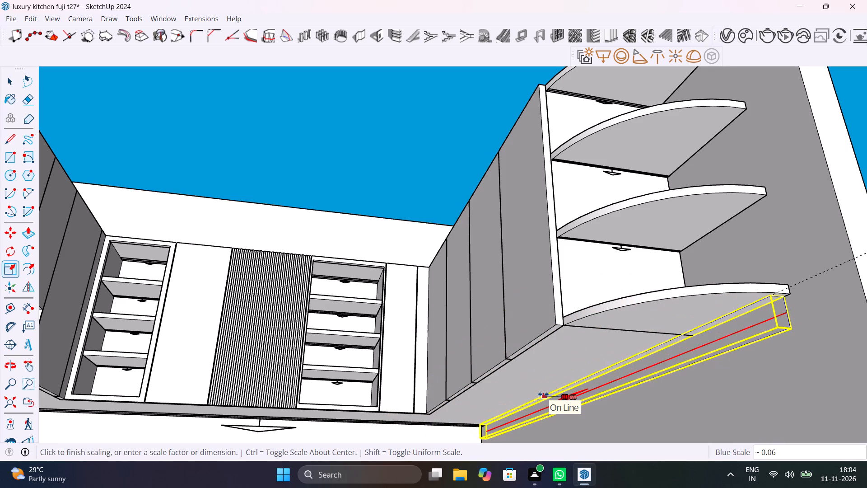
pyautogui.scroll(6, 543, 394)
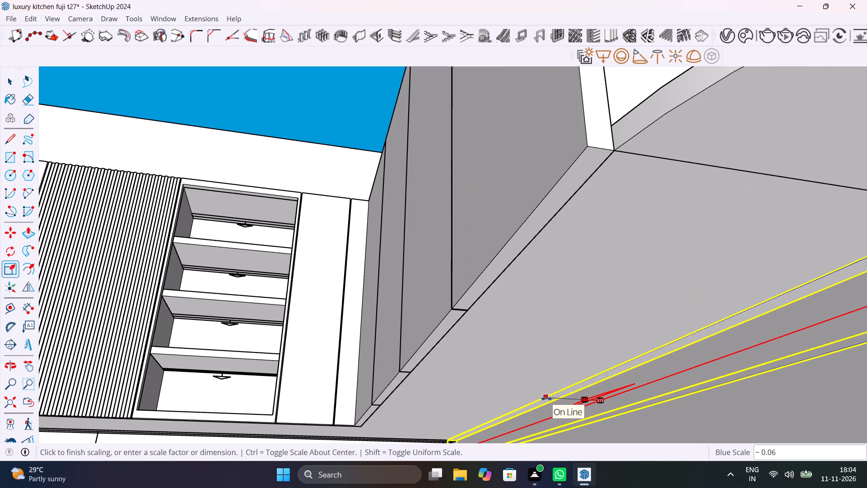
pyautogui.scroll(5, 546, 399)
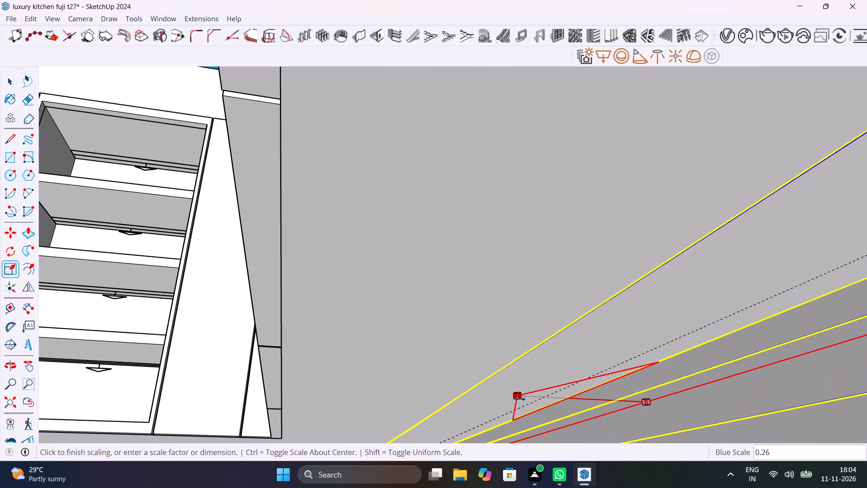
pyautogui.click(540, 400)
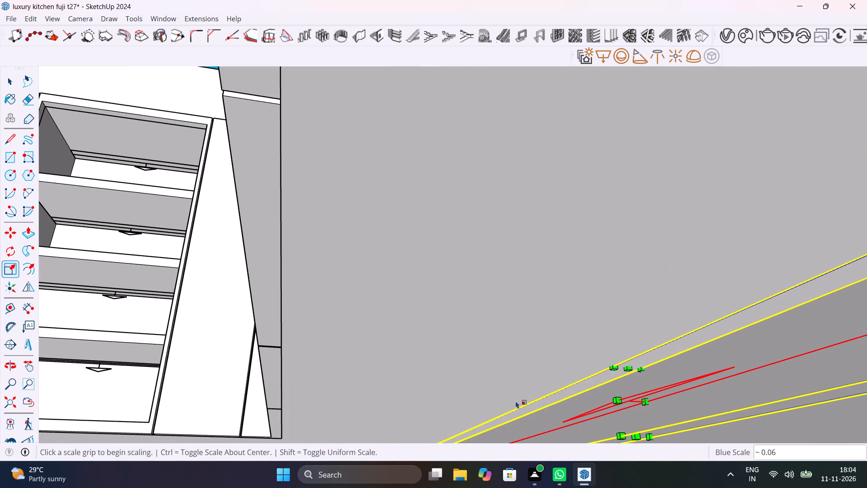
pyautogui.scroll(-18, 503, 385)
pyautogui.press('space')
pyautogui.click(759, 371)
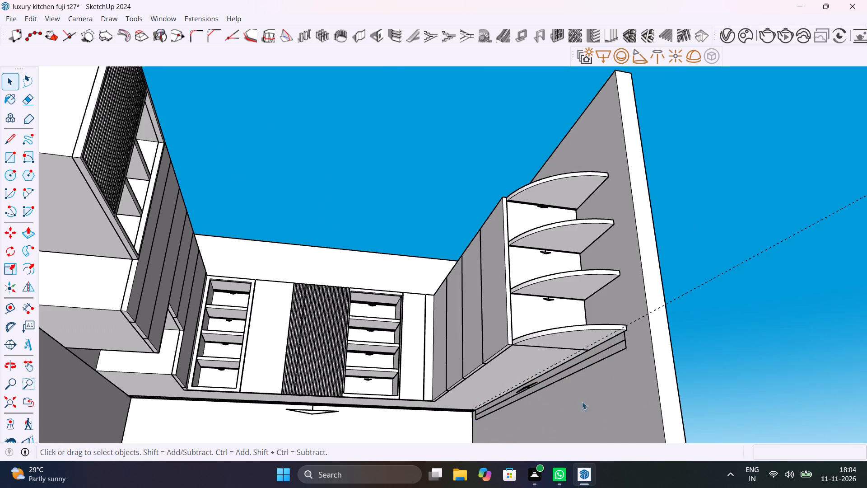
# Examine the flattened strip light along the wall beneath the curved-shelf side's cabinets, including its end at the inner corner.
pyautogui.moveTo(526, 386); pyautogui.dragTo(570, 361, button='middle')
pyautogui.scroll(1, 526, 386)
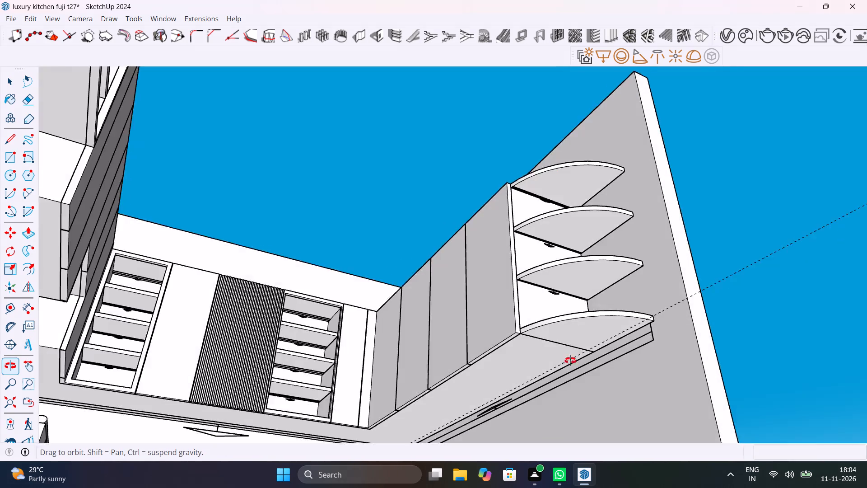
pyautogui.moveTo(570, 361); pyautogui.dragTo(552, 399, button='middle')
pyautogui.scroll(10, 516, 397)
pyautogui.moveTo(516, 396); pyautogui.dragTo(646, 402, button='middle')
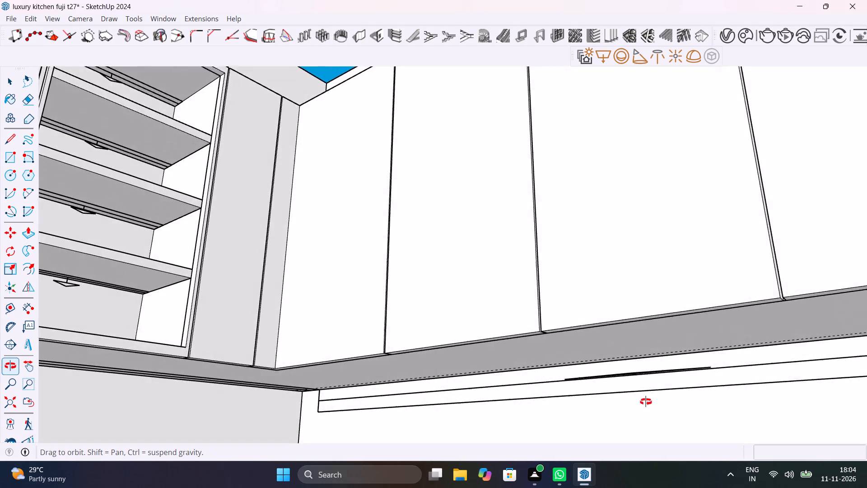
pyautogui.moveTo(646, 402); pyautogui.dragTo(707, 366, button='middle')
pyautogui.scroll(-2, 669, 365)
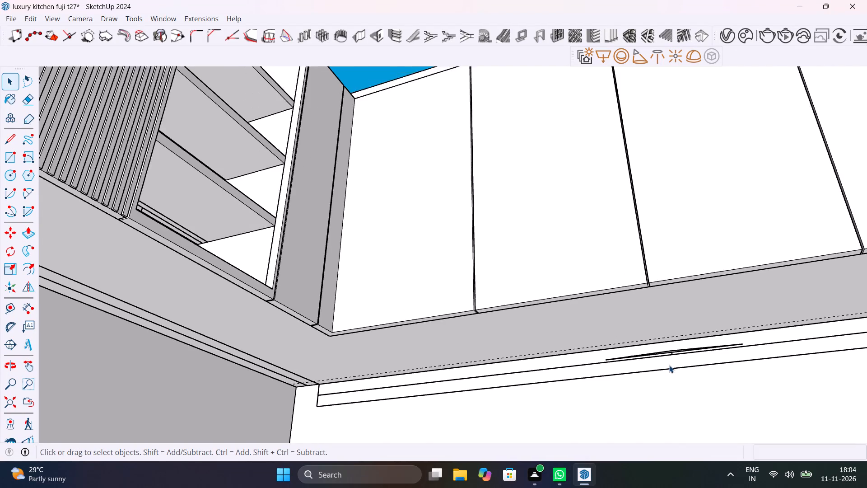
pyautogui.moveTo(676, 367); pyautogui.dragTo(509, 392, button='middle')
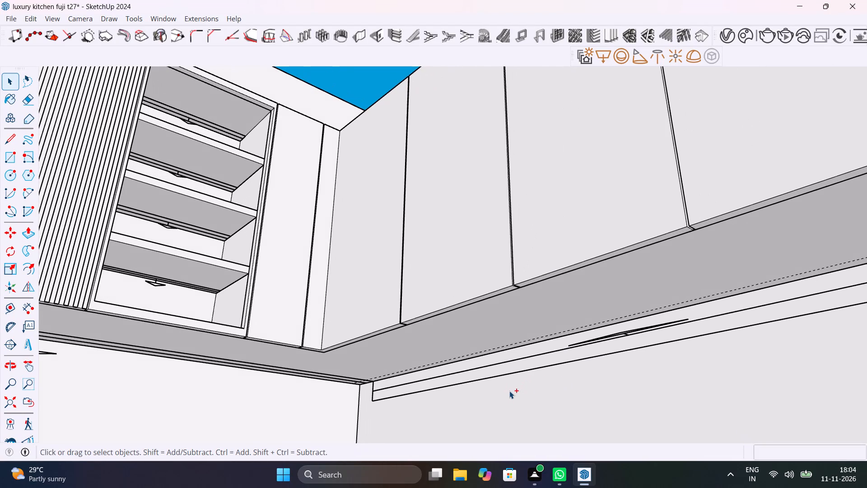
# Save the kitchen model.
pyautogui.hotkey('ctrl', 's')
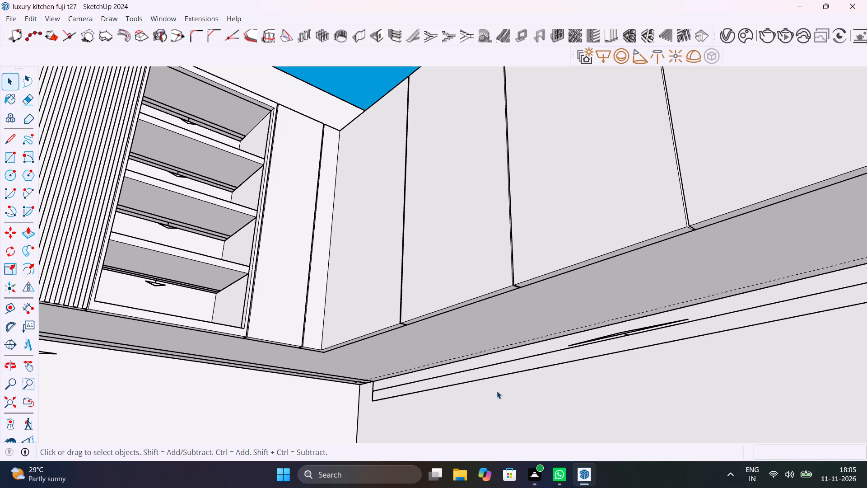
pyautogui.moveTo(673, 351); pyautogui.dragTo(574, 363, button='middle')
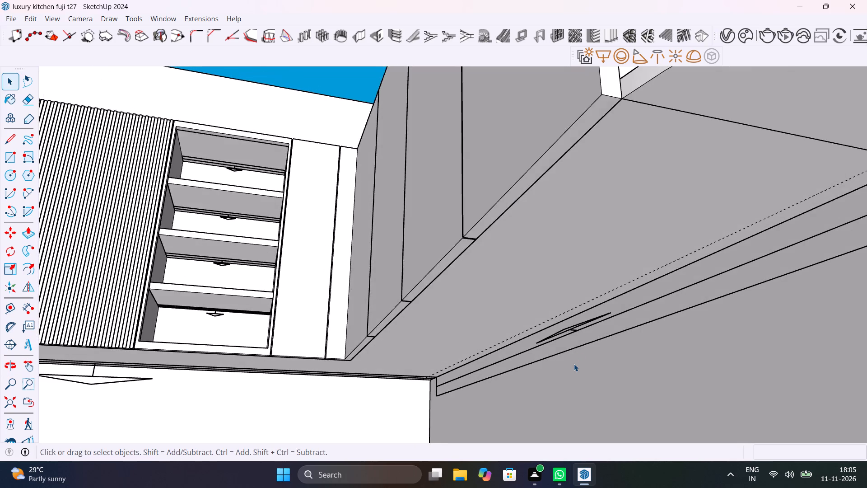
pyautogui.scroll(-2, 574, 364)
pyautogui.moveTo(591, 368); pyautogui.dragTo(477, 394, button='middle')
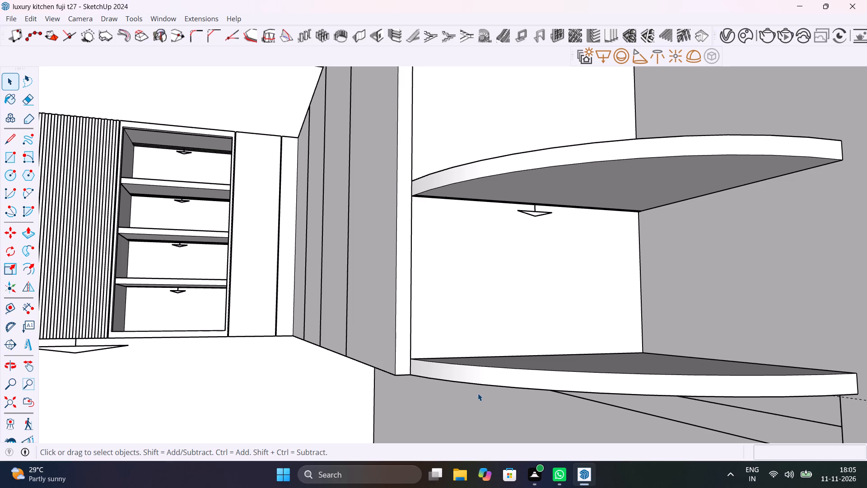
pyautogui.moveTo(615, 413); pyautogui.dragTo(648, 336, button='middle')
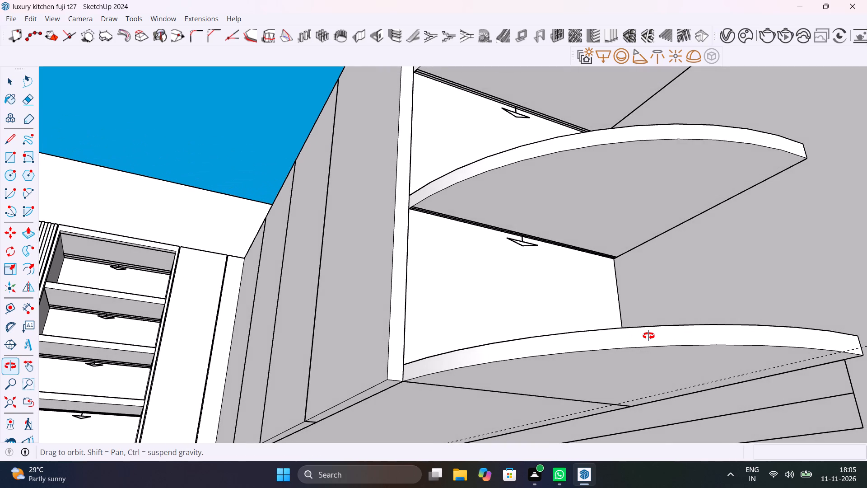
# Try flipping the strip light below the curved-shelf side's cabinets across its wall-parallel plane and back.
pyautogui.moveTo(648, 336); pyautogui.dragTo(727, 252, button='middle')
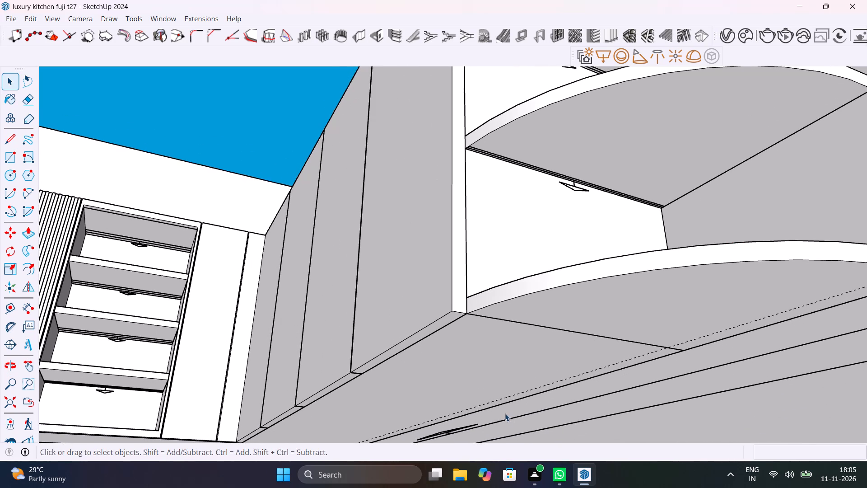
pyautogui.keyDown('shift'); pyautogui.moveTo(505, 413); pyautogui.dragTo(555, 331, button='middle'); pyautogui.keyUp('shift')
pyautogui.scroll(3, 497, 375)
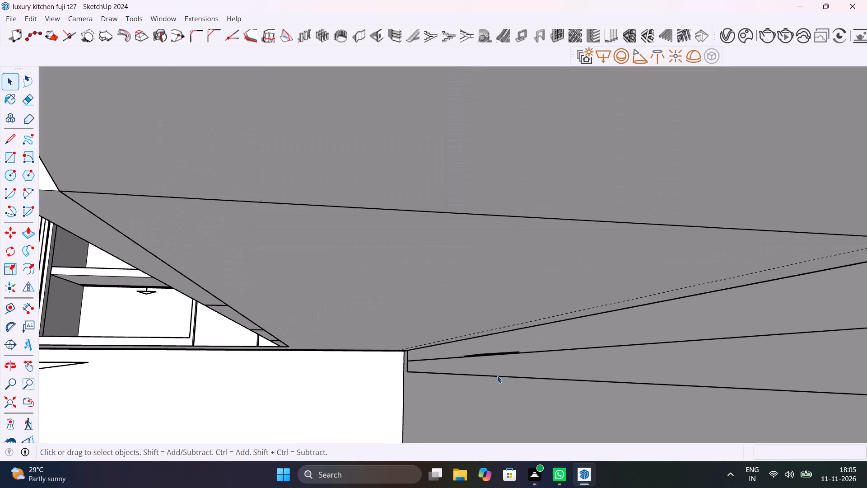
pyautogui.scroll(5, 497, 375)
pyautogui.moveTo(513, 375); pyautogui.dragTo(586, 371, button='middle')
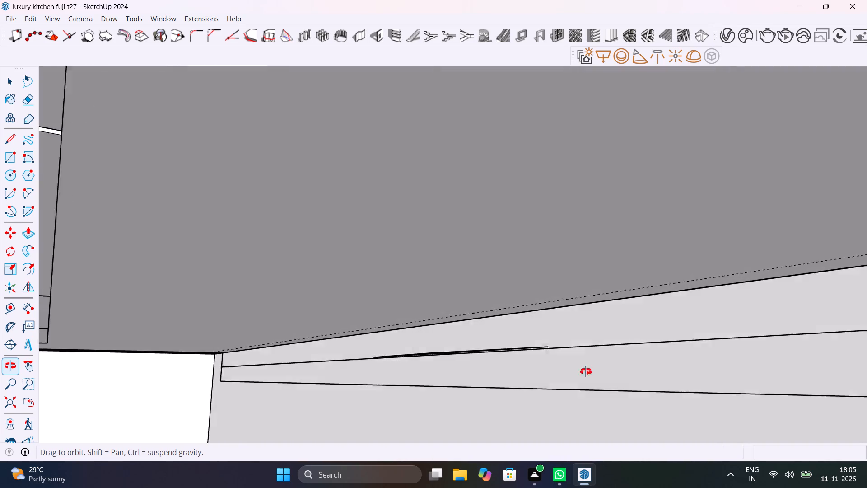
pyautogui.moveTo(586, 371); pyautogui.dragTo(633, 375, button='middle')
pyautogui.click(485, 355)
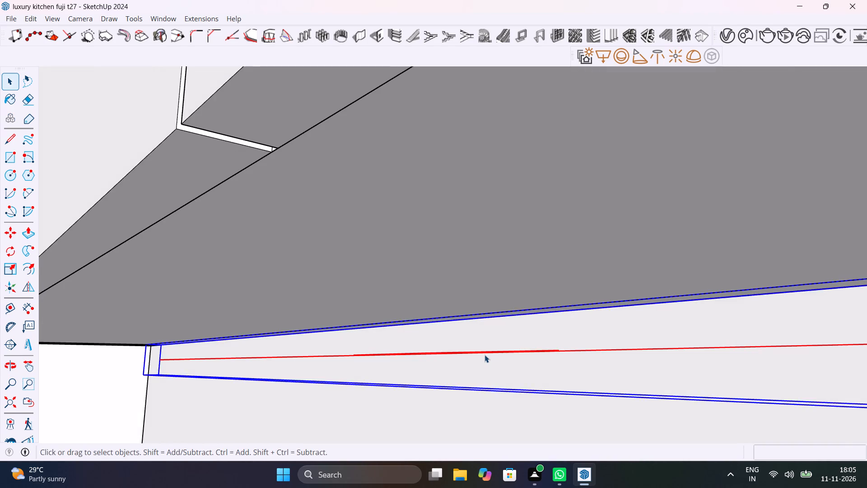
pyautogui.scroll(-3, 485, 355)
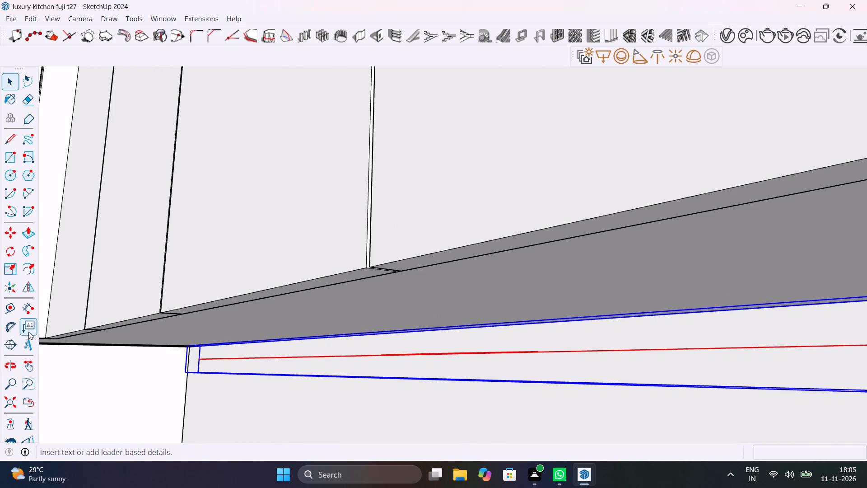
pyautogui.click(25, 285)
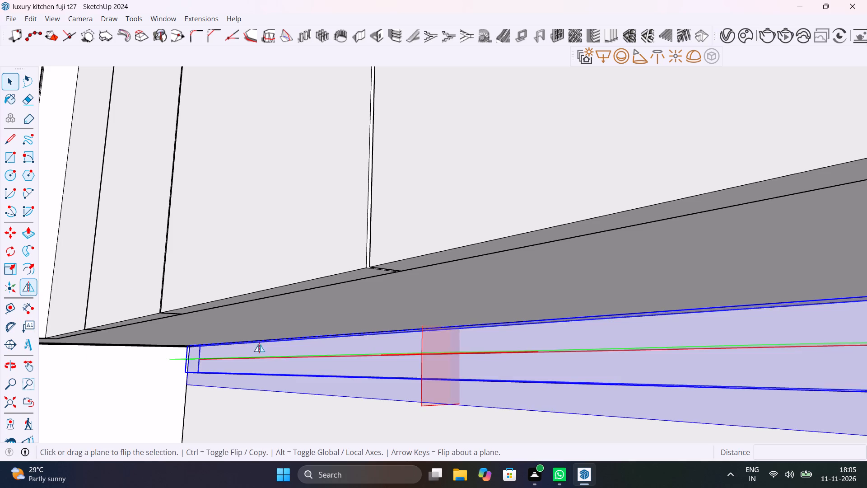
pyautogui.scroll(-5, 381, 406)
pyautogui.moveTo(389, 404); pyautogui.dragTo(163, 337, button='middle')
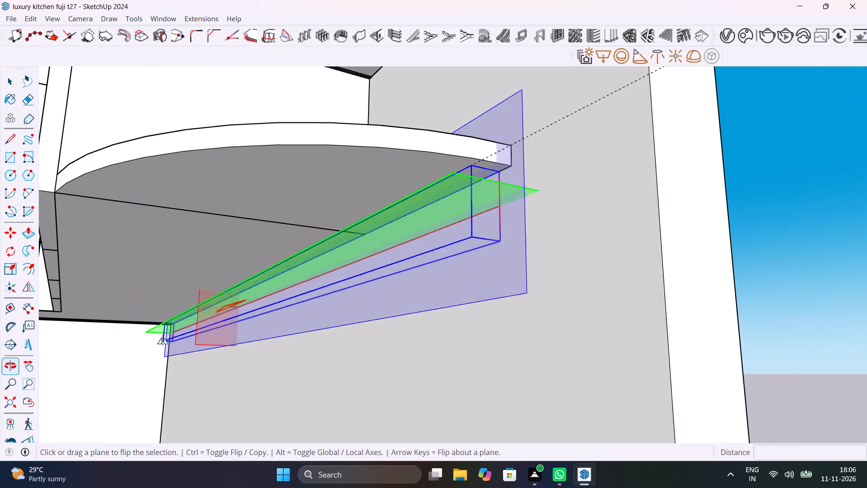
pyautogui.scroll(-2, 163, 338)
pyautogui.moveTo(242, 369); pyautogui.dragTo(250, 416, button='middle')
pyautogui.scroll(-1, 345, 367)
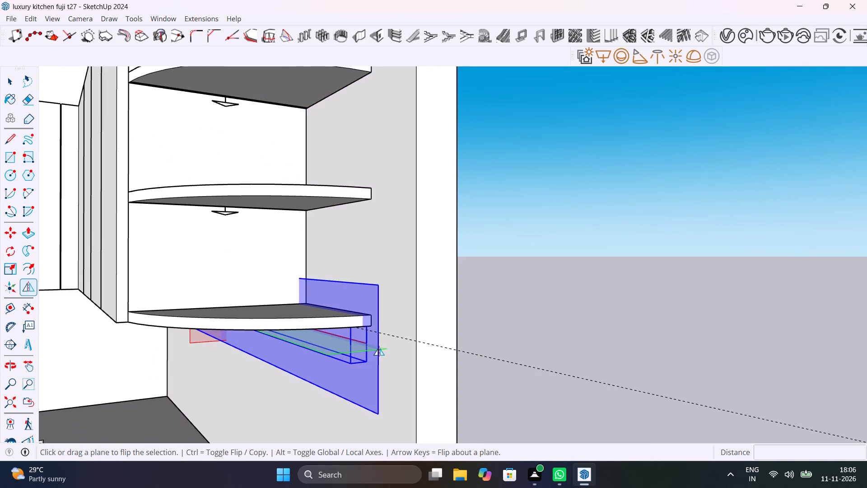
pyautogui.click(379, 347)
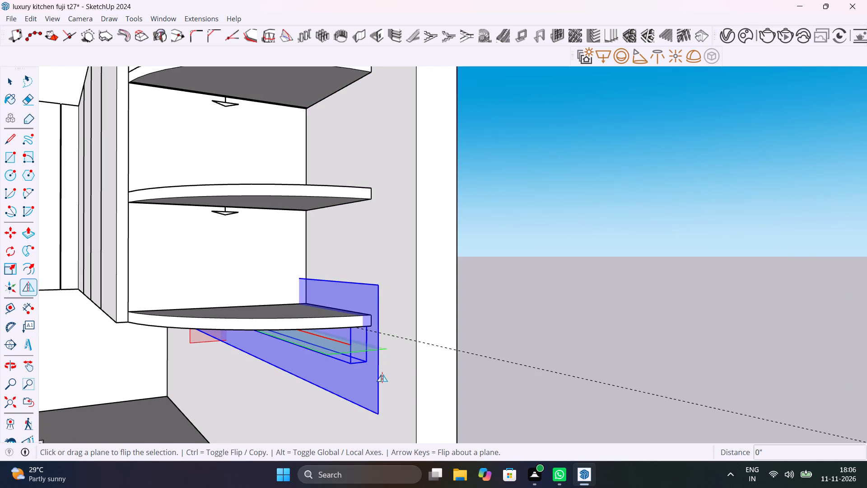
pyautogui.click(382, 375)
# Flip the under-cabinet strip light about its horizontal plane, and once more across its wall-parallel plane.
pyautogui.scroll(4, 368, 366)
pyautogui.moveTo(368, 364); pyautogui.dragTo(385, 291, button='middle')
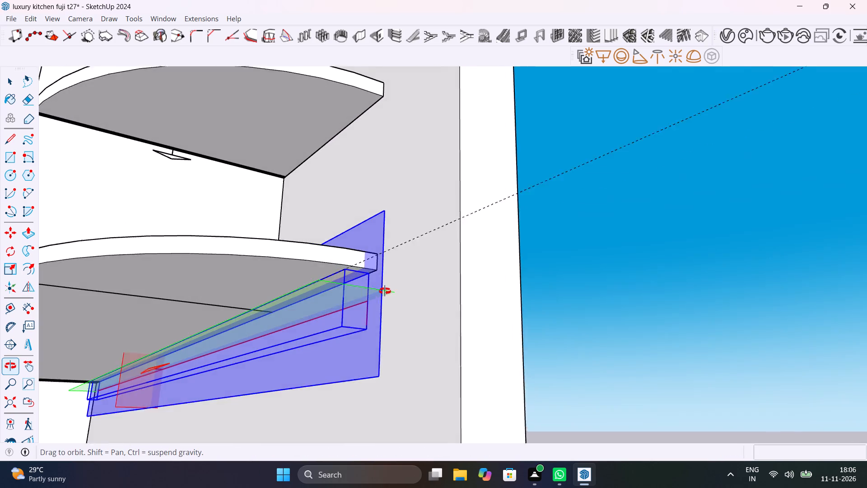
pyautogui.moveTo(385, 291); pyautogui.dragTo(377, 306, button='middle')
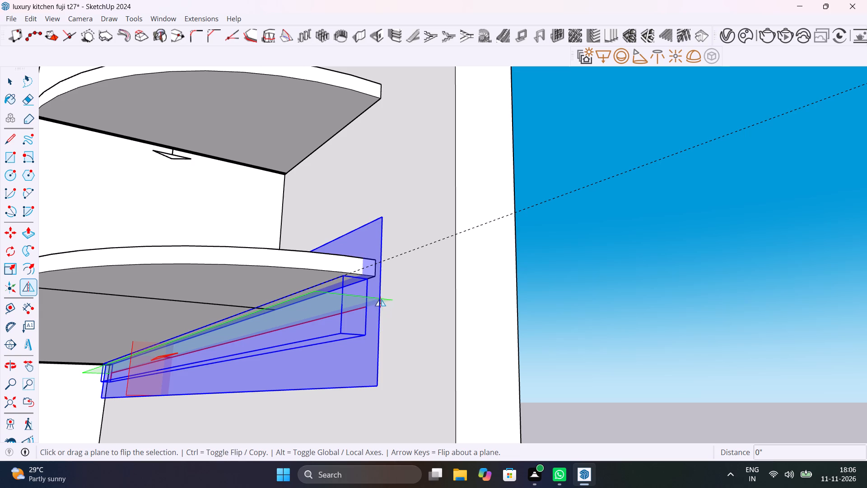
pyautogui.click(343, 293)
pyautogui.click(317, 343)
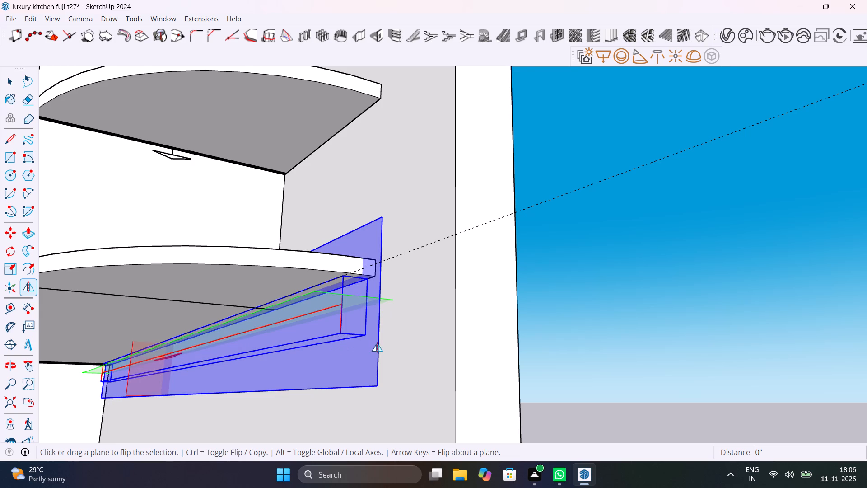
pyautogui.scroll(4, 377, 344)
pyautogui.moveTo(377, 344); pyautogui.dragTo(519, 271, button='middle')
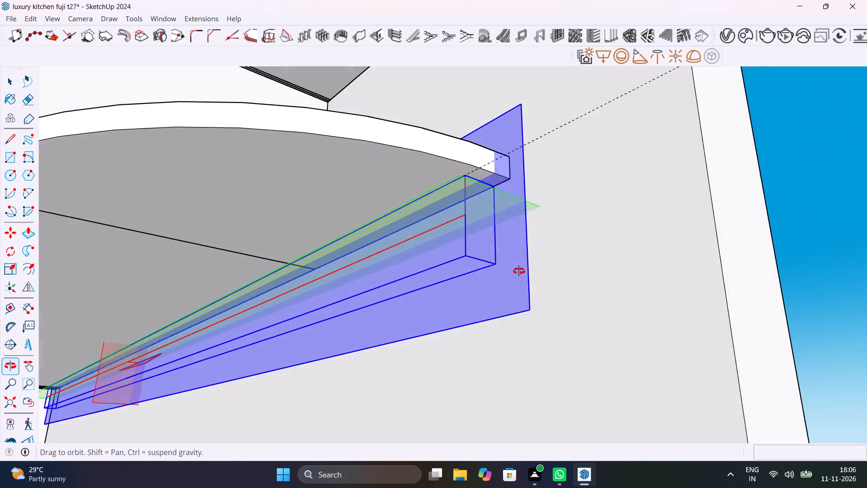
pyautogui.moveTo(519, 271); pyautogui.dragTo(496, 298, button='middle')
pyautogui.press('space')
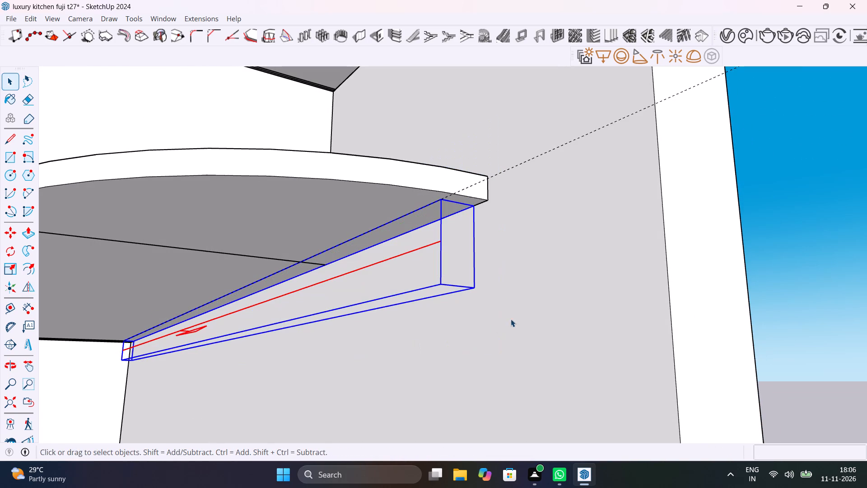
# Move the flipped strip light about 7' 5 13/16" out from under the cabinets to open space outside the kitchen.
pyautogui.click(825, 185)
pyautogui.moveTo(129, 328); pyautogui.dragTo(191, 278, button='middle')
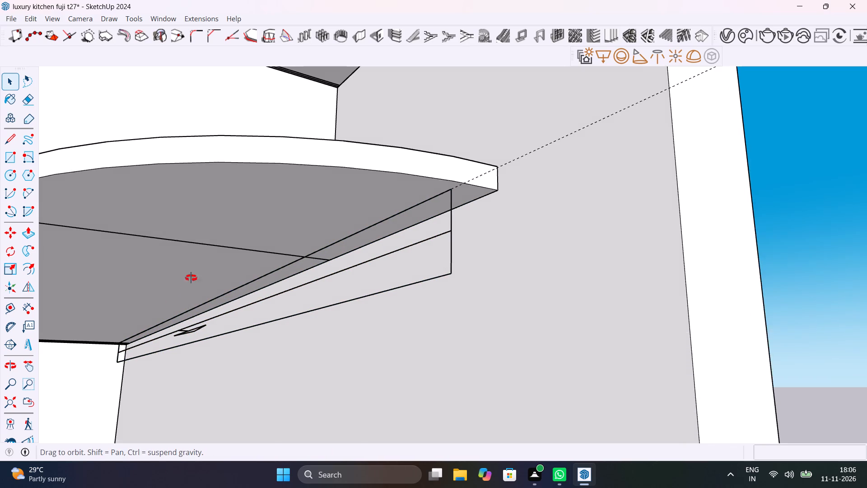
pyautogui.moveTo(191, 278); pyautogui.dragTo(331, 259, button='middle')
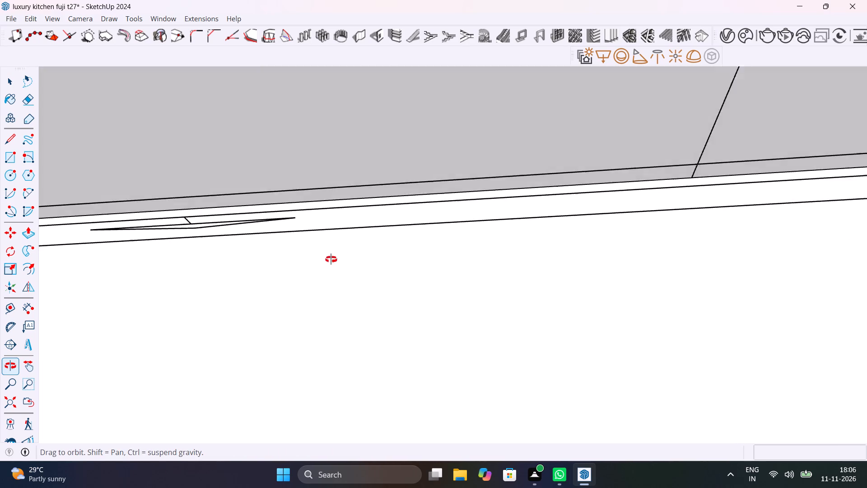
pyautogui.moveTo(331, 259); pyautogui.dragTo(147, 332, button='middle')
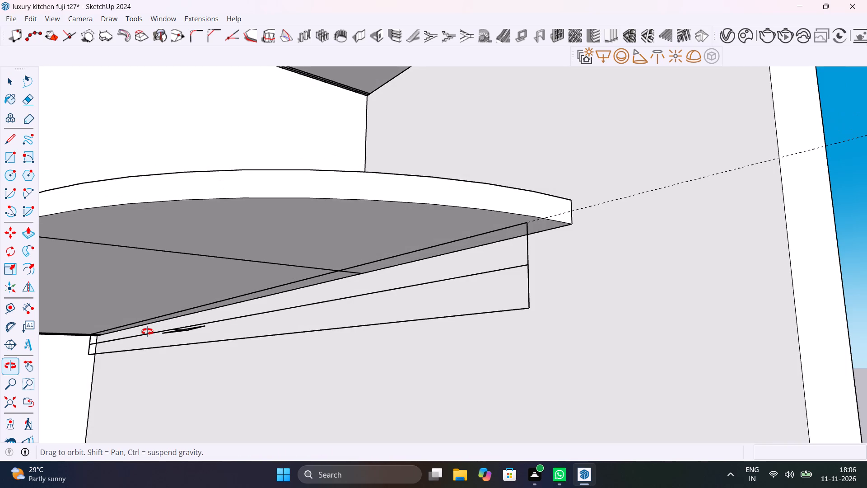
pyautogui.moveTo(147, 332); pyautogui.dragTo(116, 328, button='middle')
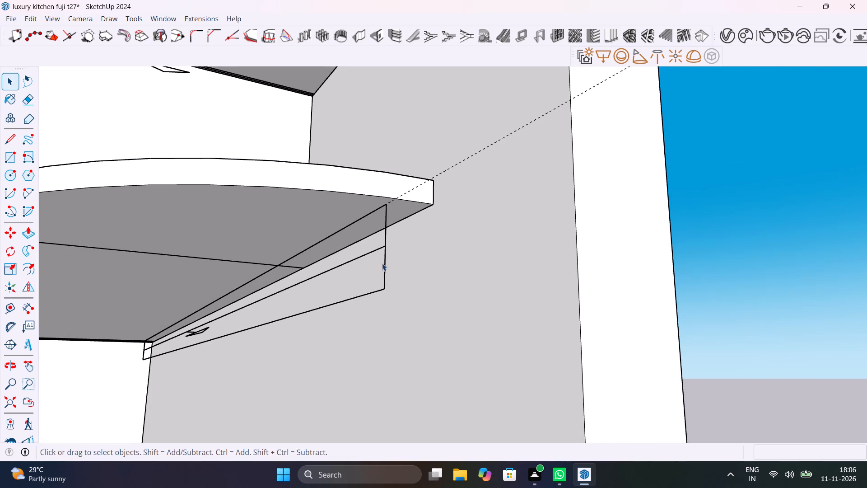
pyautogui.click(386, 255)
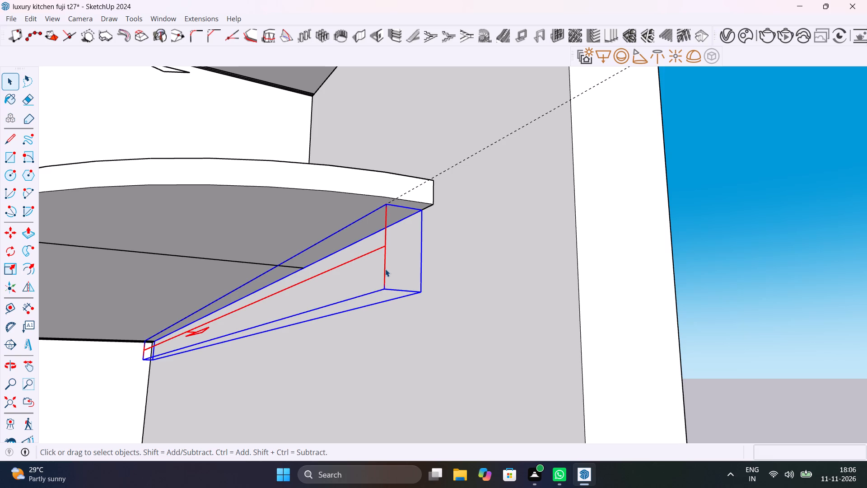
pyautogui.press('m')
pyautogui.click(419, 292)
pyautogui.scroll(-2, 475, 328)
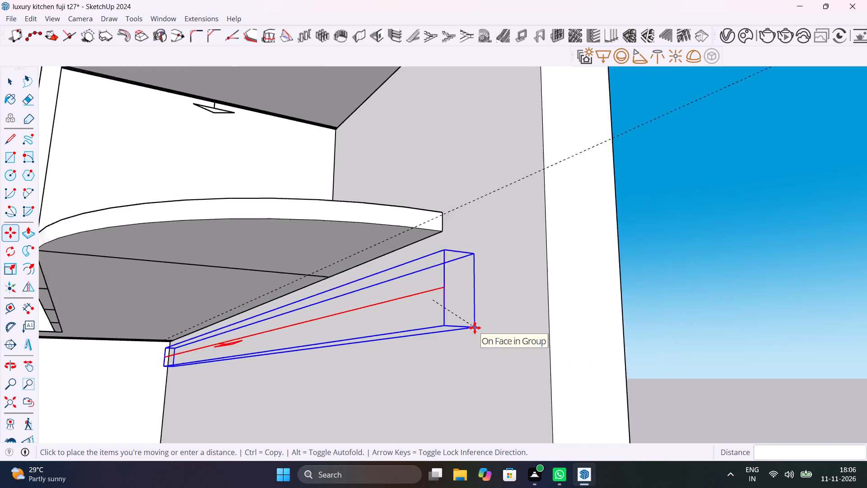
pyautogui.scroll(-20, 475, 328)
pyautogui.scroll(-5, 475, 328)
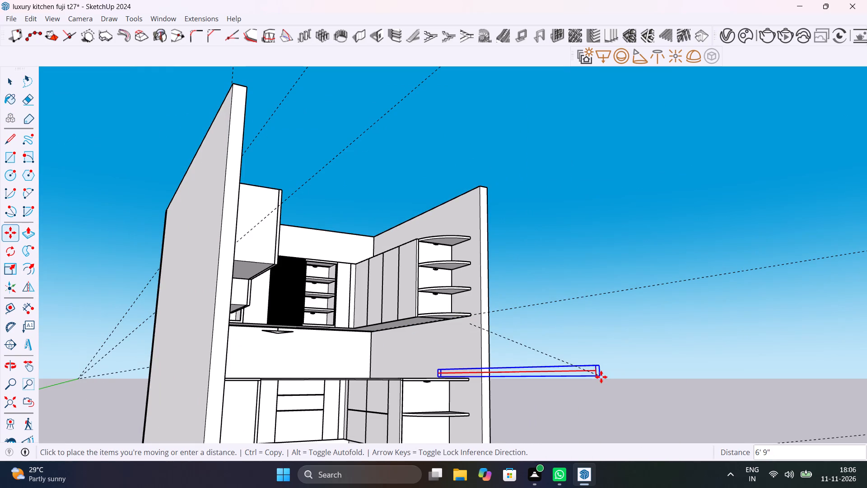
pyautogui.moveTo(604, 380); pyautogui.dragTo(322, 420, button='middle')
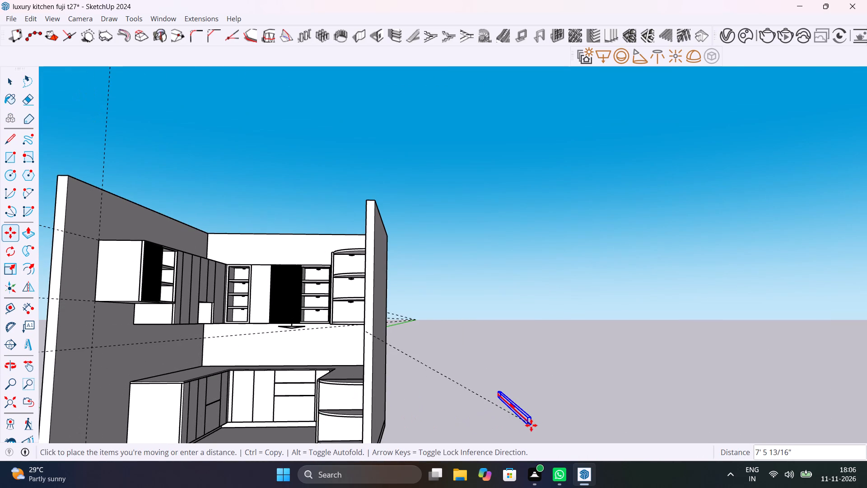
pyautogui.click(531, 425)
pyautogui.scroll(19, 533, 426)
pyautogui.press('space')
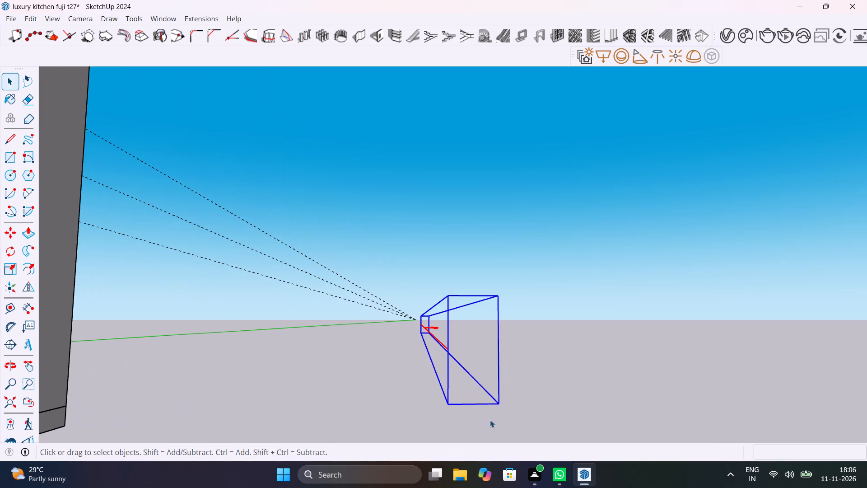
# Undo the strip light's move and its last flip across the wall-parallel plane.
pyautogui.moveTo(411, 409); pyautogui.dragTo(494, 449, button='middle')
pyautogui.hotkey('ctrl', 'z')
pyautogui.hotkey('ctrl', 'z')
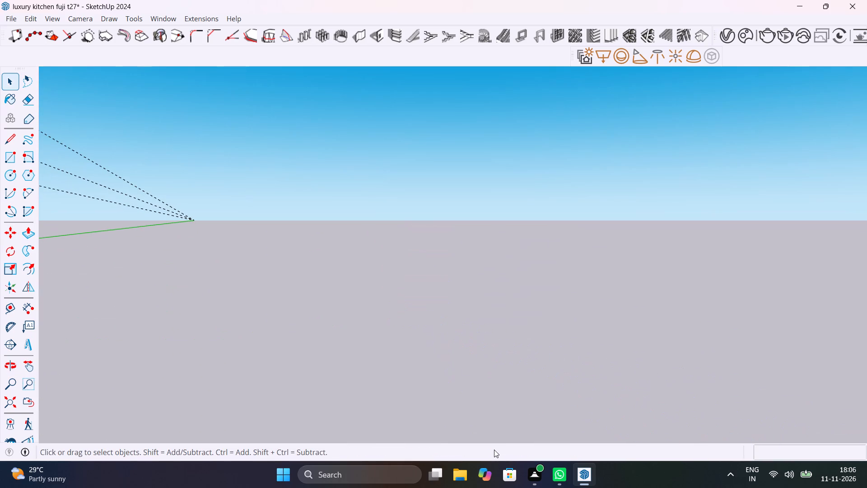
# Examine the strip light along the wall beneath the cabinets, from the curved shelf's outer end to the inner corner.
pyautogui.scroll(-19, 470, 347)
pyautogui.scroll(11, 331, 280)
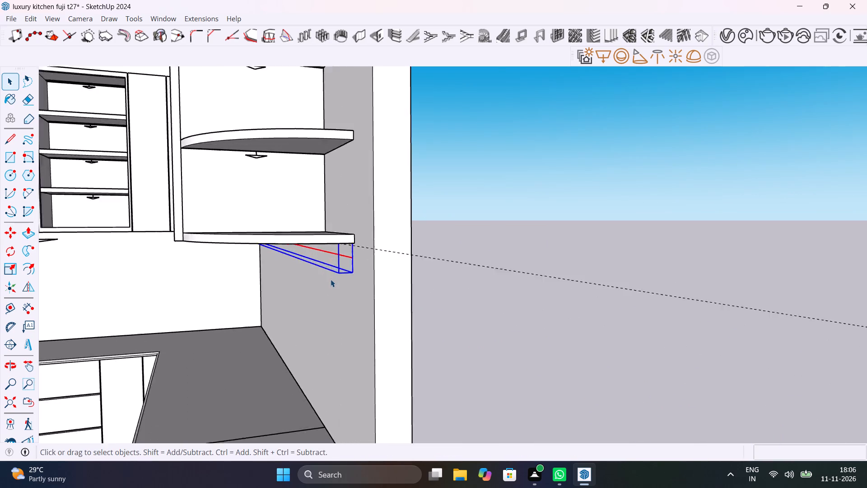
pyautogui.scroll(3, 331, 279)
pyautogui.moveTo(343, 282); pyautogui.dragTo(388, 250, button='middle')
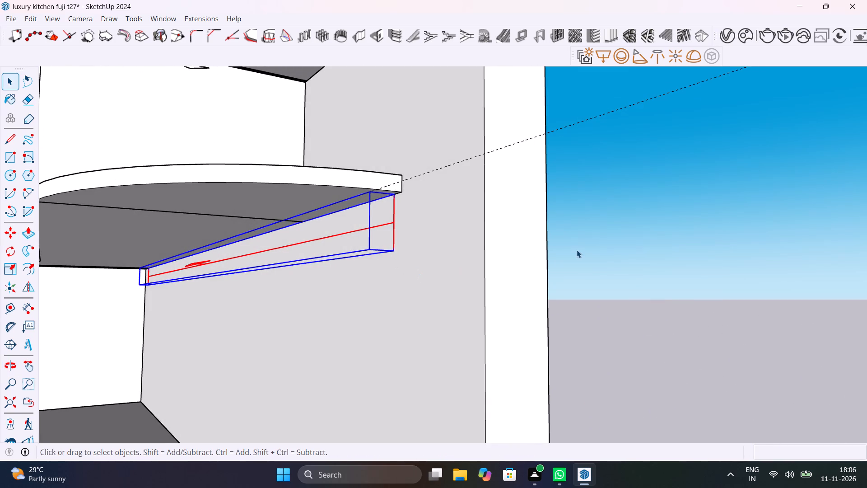
pyautogui.click(577, 250)
pyautogui.moveTo(341, 260); pyautogui.dragTo(496, 258, button='middle')
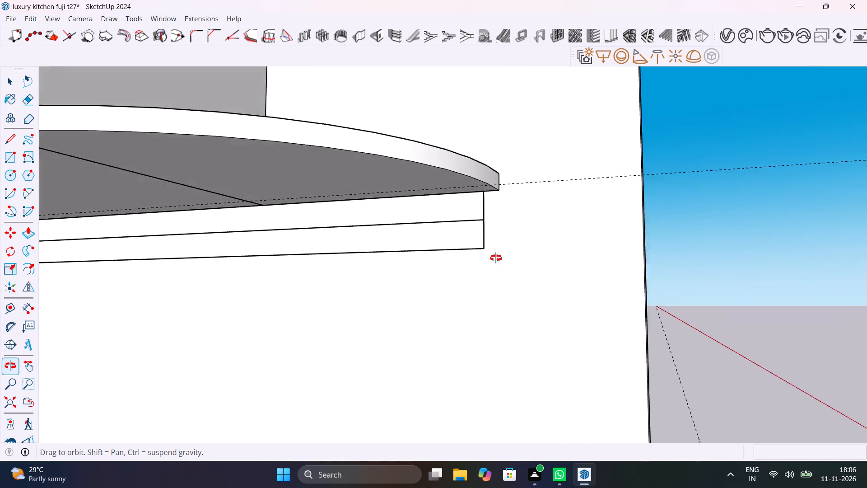
pyautogui.moveTo(496, 258); pyautogui.dragTo(685, 279, button='middle')
pyautogui.keyDown('shift'); pyautogui.moveTo(312, 281); pyautogui.dragTo(539, 279, button='middle'); pyautogui.keyUp('shift')
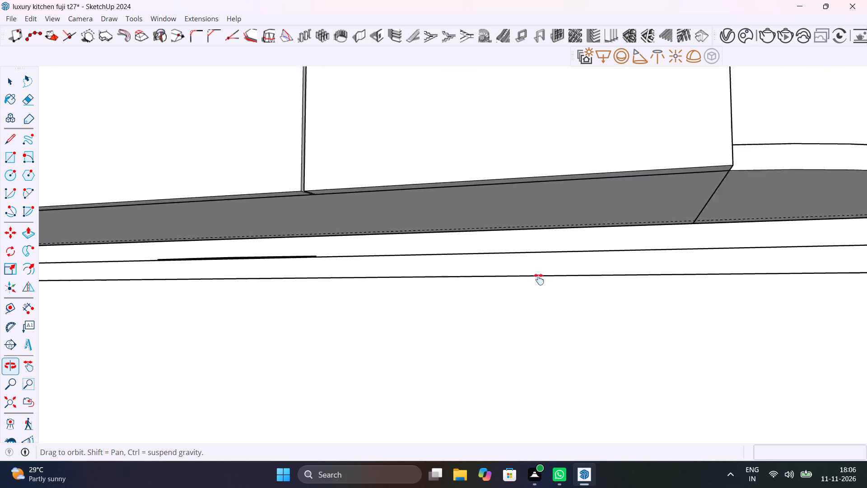
pyautogui.keyDown('shift'); pyautogui.moveTo(539, 279); pyautogui.dragTo(191, 295, button='middle'); pyautogui.keyUp('shift')
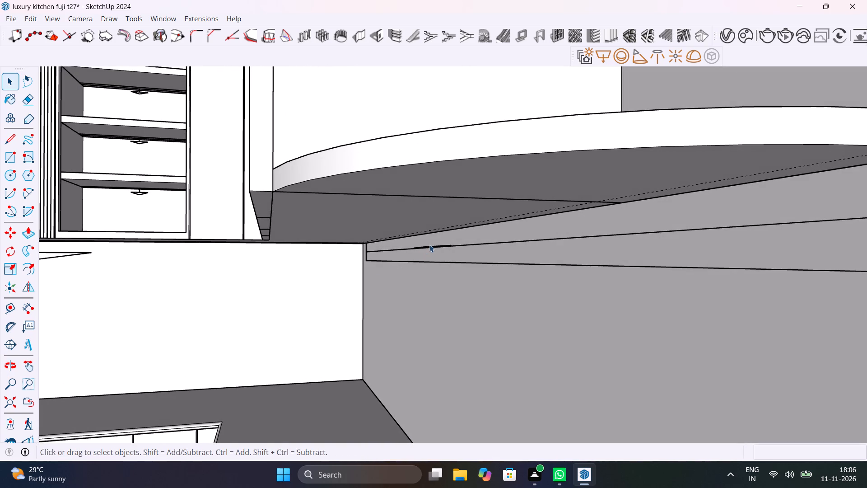
# Move the under-cabinet strip light about 5' 4 7/8" away to open space outside the kitchen's side wall.
pyautogui.click(431, 248)
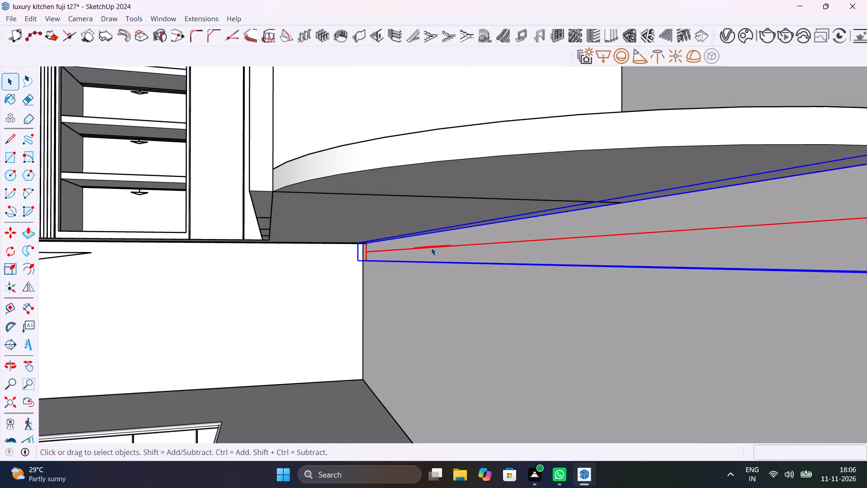
pyautogui.scroll(-12, 431, 248)
pyautogui.press('m')
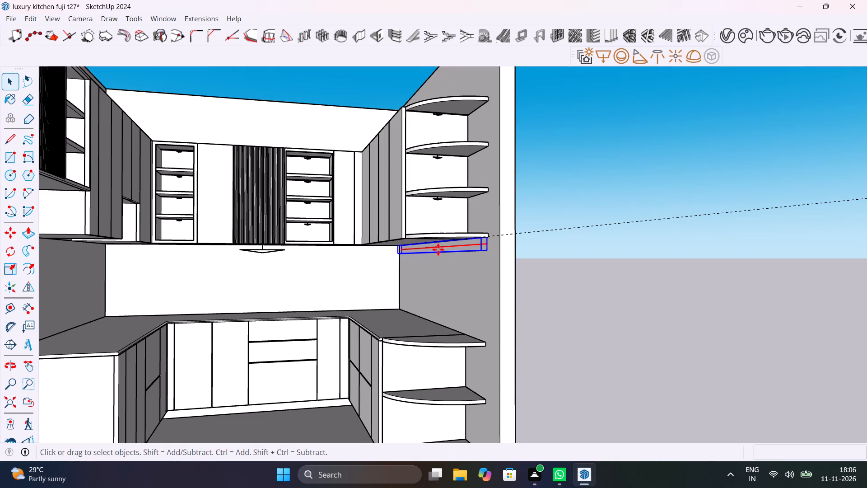
pyautogui.click(487, 255)
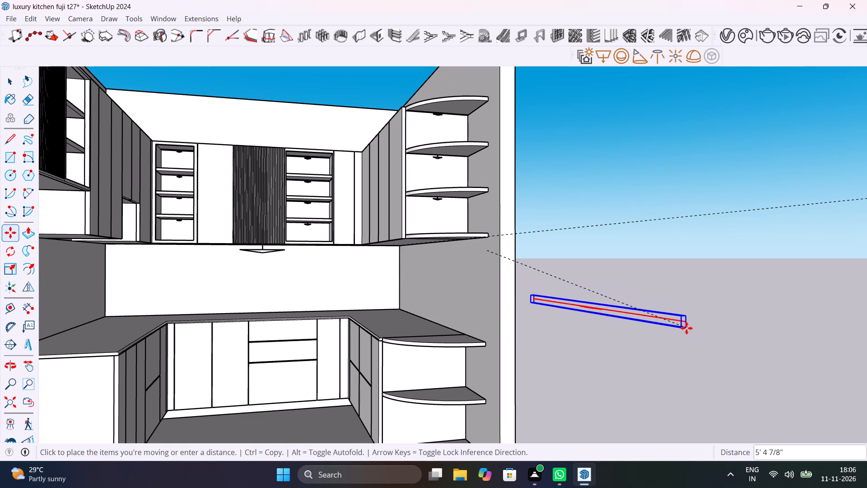
pyautogui.click(686, 328)
pyautogui.press('space')
pyautogui.click(670, 357)
# Rotate the strip light in the open space 90 degrees about its end corner, around its long axis.
pyautogui.moveTo(670, 353); pyautogui.dragTo(585, 402, button='middle')
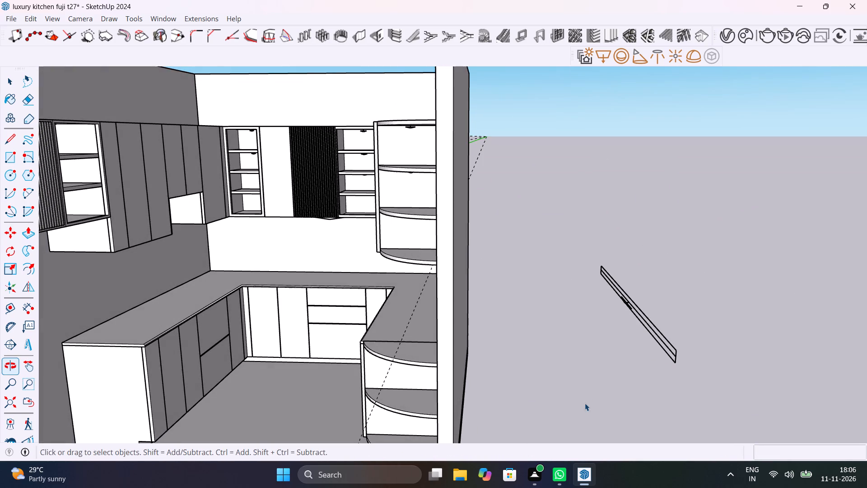
pyautogui.scroll(9, 662, 371)
pyautogui.moveTo(681, 377); pyautogui.dragTo(637, 384, button='middle')
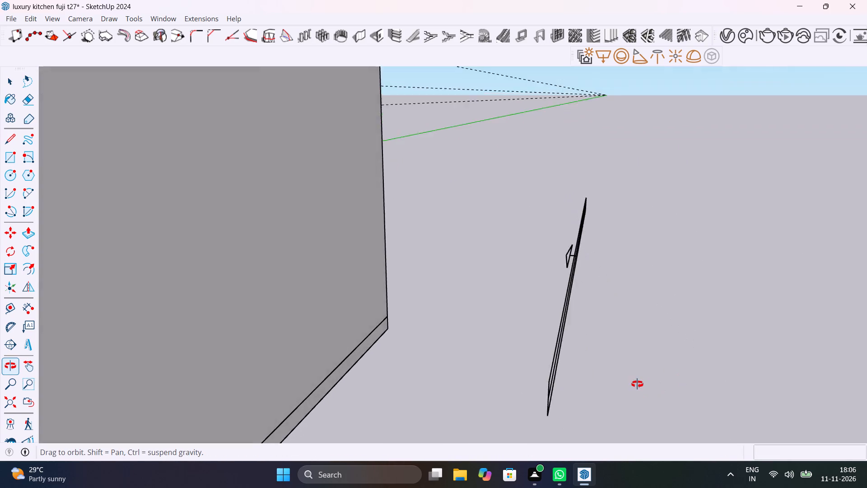
pyautogui.moveTo(637, 384); pyautogui.dragTo(657, 374, button='middle')
pyautogui.click(620, 326)
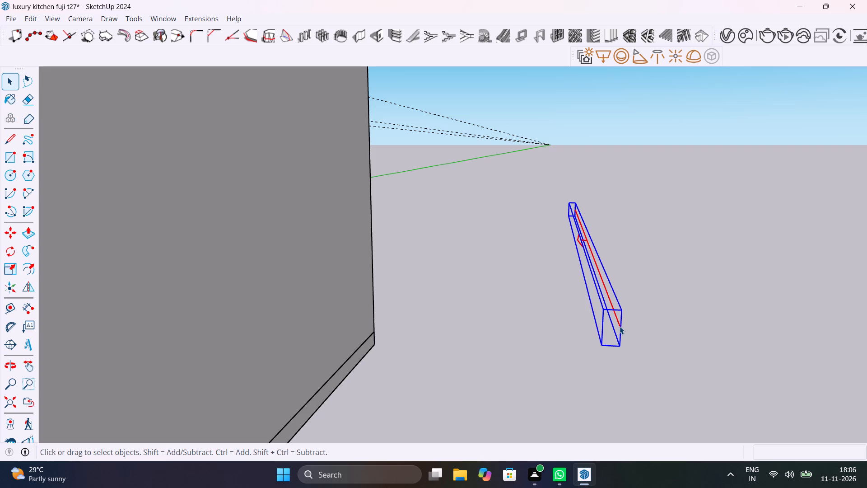
pyautogui.press('q')
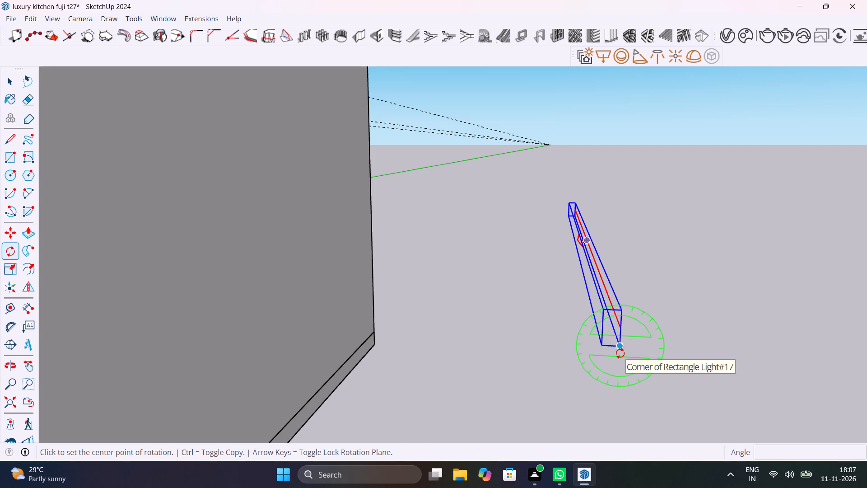
pyautogui.click(620, 348)
pyautogui.click(572, 354)
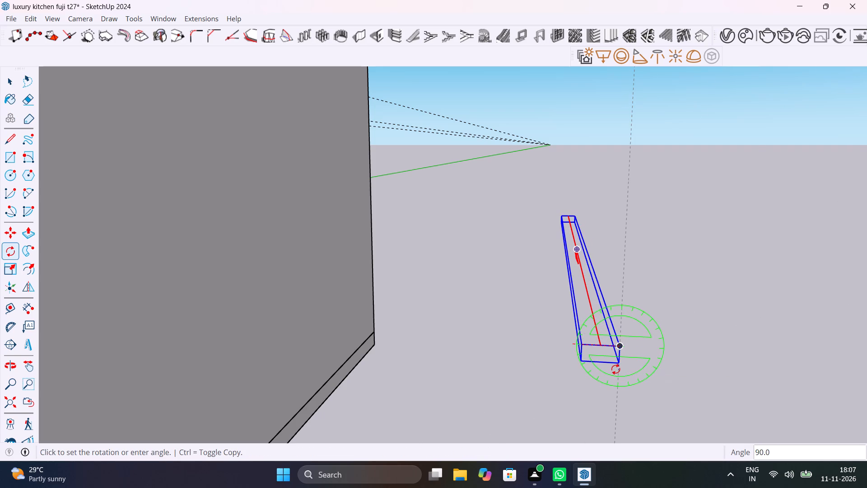
pyautogui.write('90')
pyautogui.press('Return')
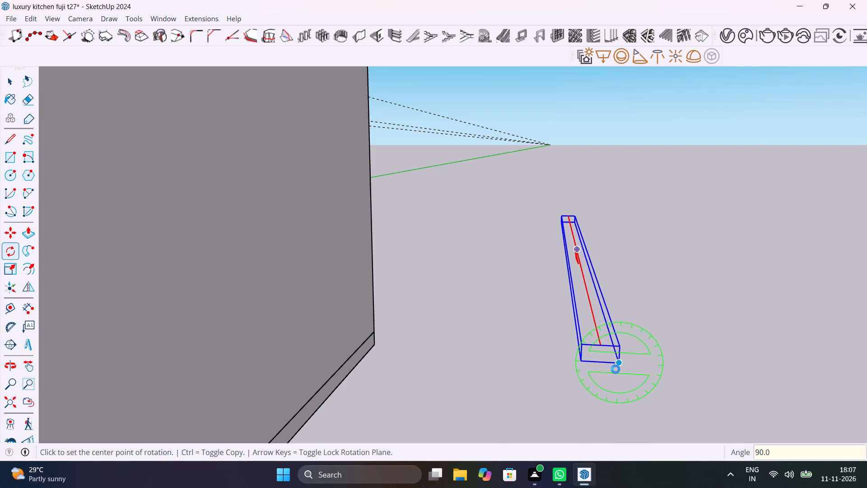
pyautogui.press('space')
pyautogui.click(555, 399)
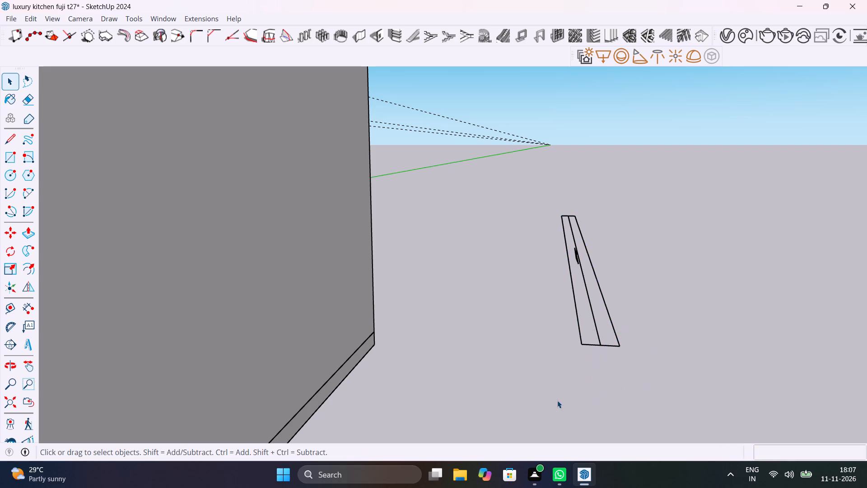
# Move the rotated strip light about 5' 6" back under the side wall cabinets, its end corner at the bottom curved shelf's outer wall-side corner.
pyautogui.moveTo(601, 393); pyautogui.dragTo(643, 370, button='middle')
pyautogui.scroll(1, 643, 371)
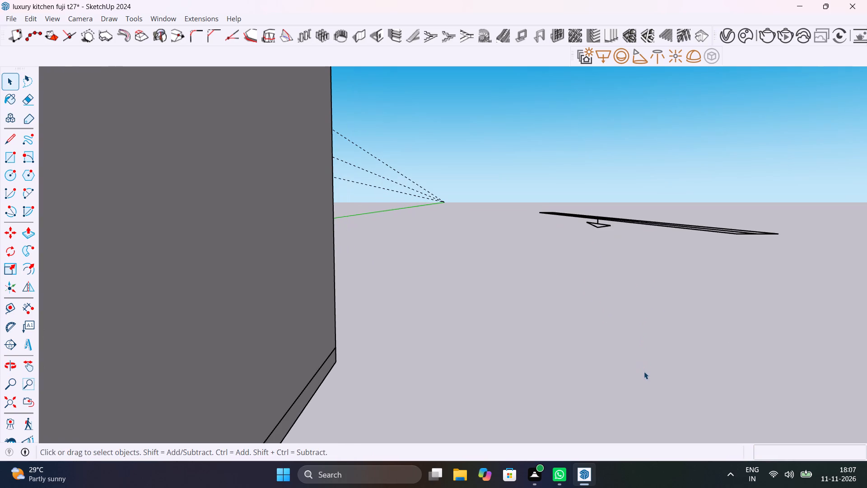
pyautogui.click(745, 233)
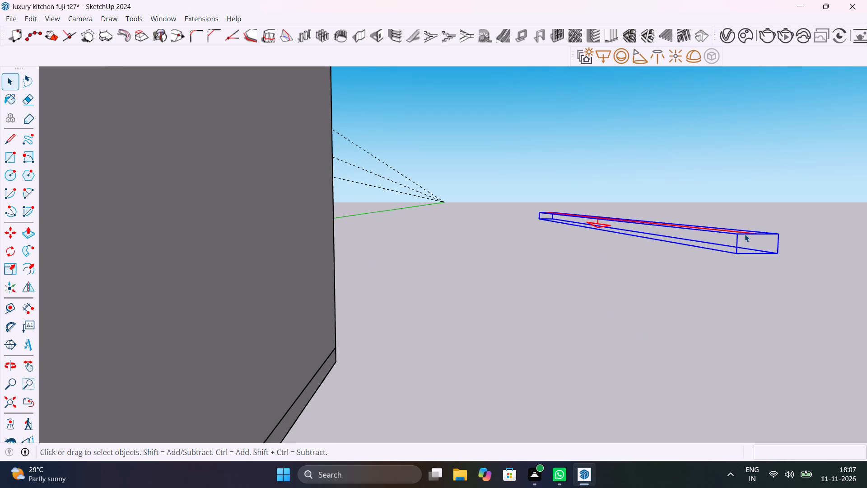
pyautogui.press('m')
pyautogui.click(780, 235)
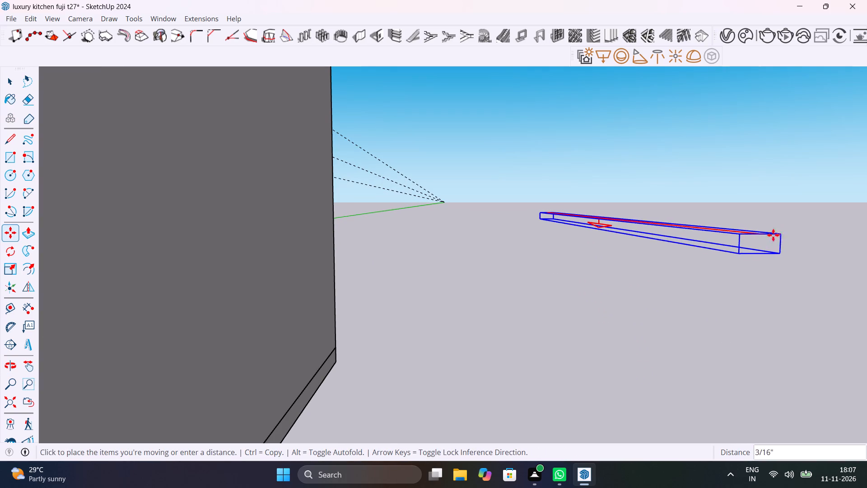
pyautogui.scroll(-16, 705, 283)
pyautogui.scroll(2, 532, 206)
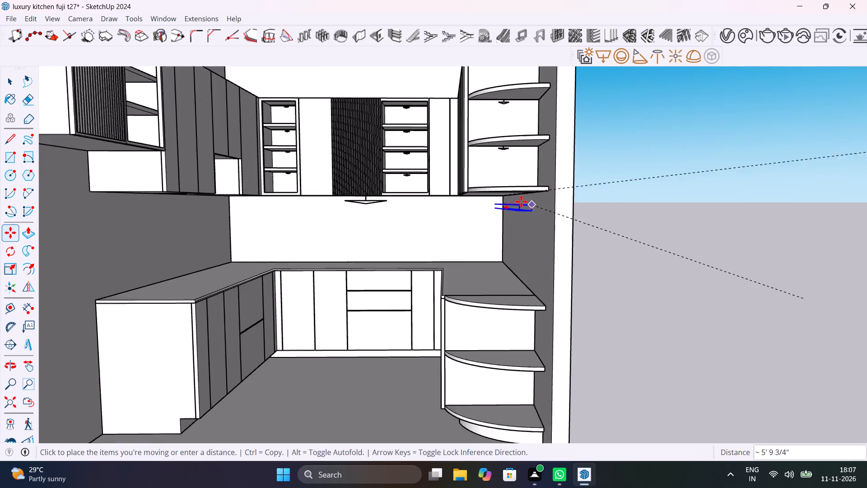
pyautogui.scroll(7, 521, 202)
pyautogui.moveTo(547, 191); pyautogui.dragTo(577, 88, button='middle')
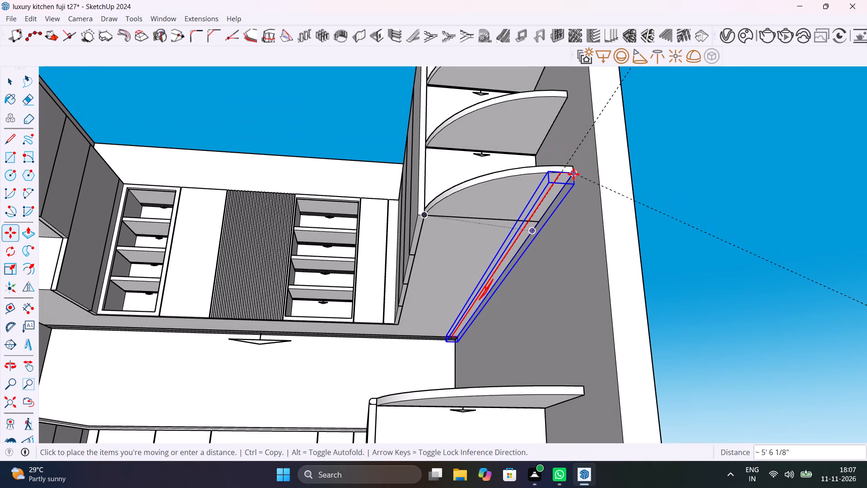
pyautogui.scroll(14, 573, 175)
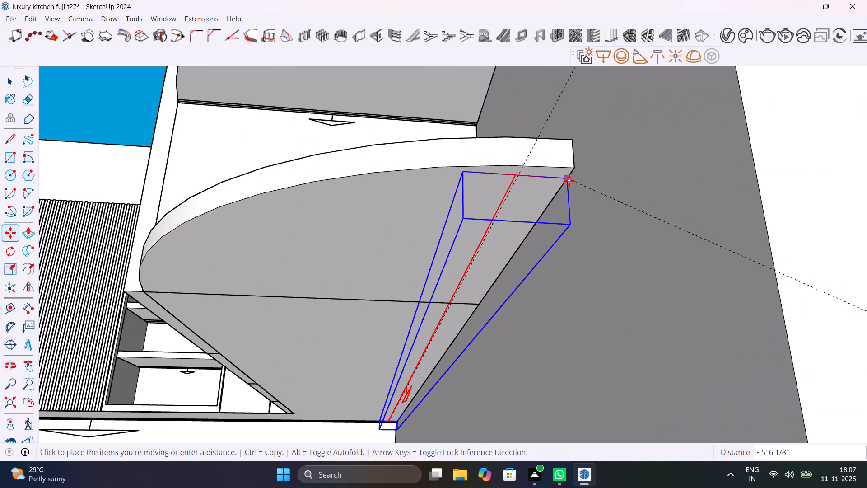
pyautogui.click(572, 171)
pyautogui.scroll(-6, 575, 201)
pyautogui.press('space')
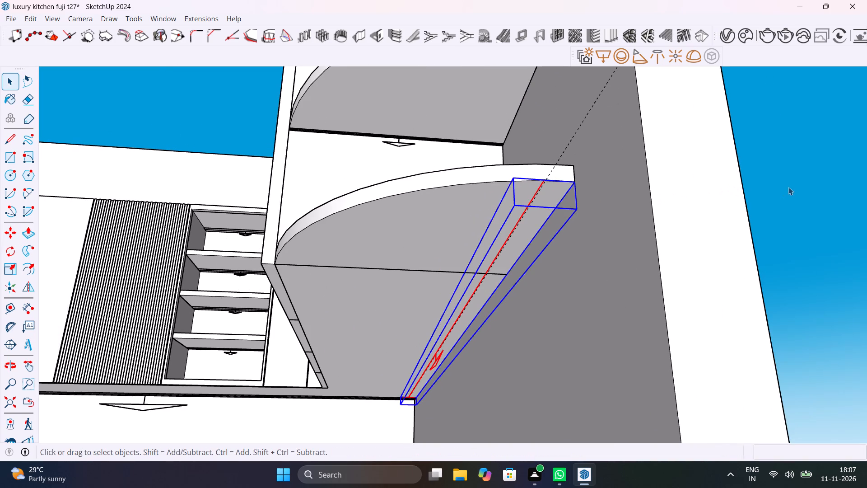
pyautogui.click(789, 187)
# Move the strip light about 15/16" along the side wall toward the inner corner, up to the back-wall strip's edge.
pyautogui.moveTo(496, 237); pyautogui.dragTo(597, 147, button='middle')
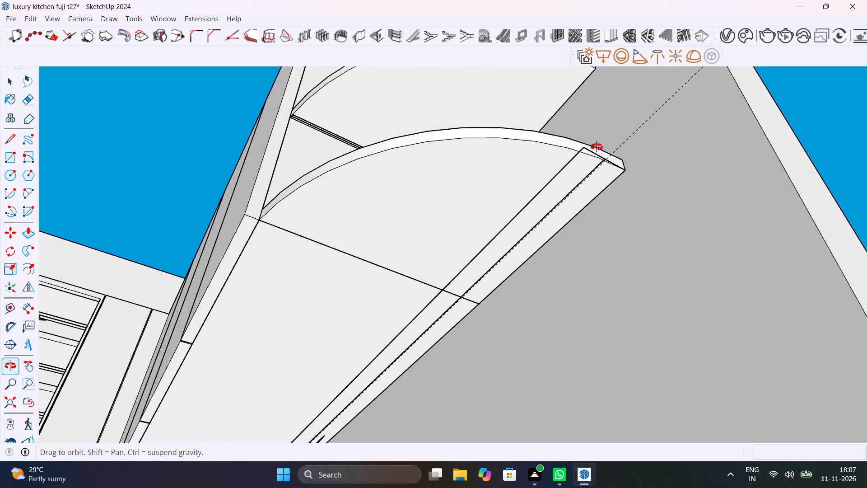
pyautogui.moveTo(597, 147); pyautogui.dragTo(616, 188, button='middle')
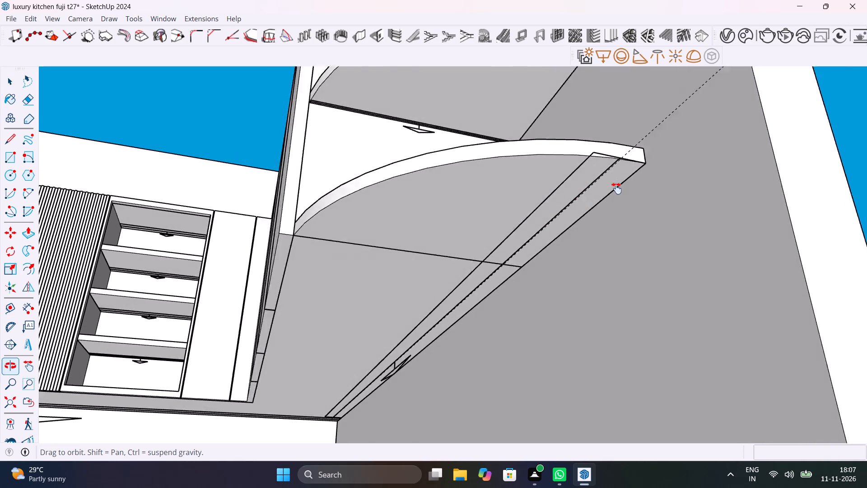
pyautogui.moveTo(616, 188); pyautogui.dragTo(844, 115, button='middle')
pyautogui.scroll(15, 439, 392)
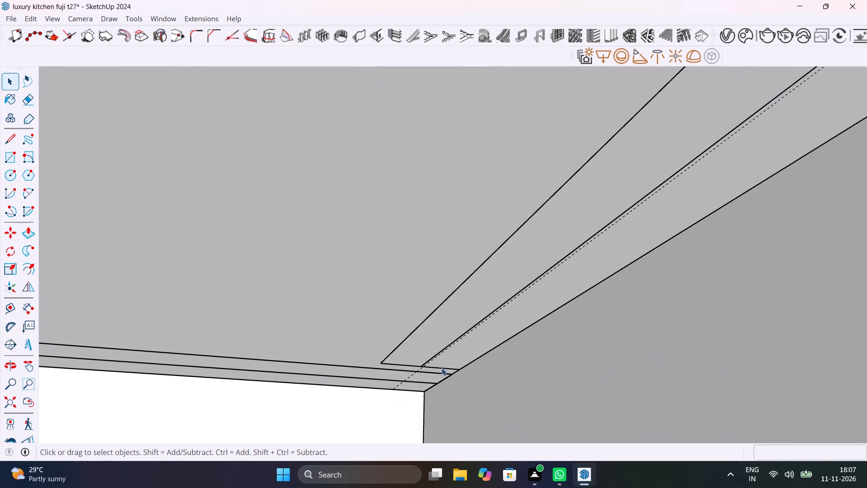
pyautogui.scroll(1, 442, 367)
pyautogui.moveTo(442, 362); pyautogui.dragTo(671, 219, button='middle')
pyautogui.scroll(1, 671, 220)
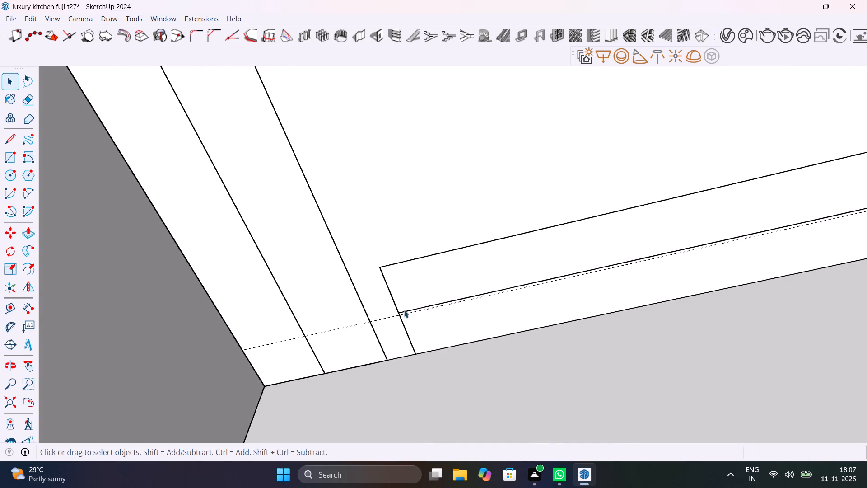
pyautogui.click(400, 313)
pyautogui.press('m')
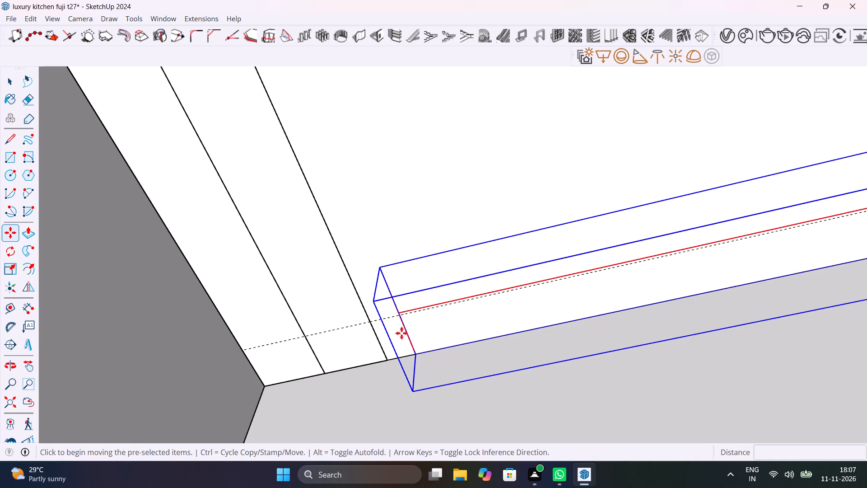
pyautogui.click(415, 356)
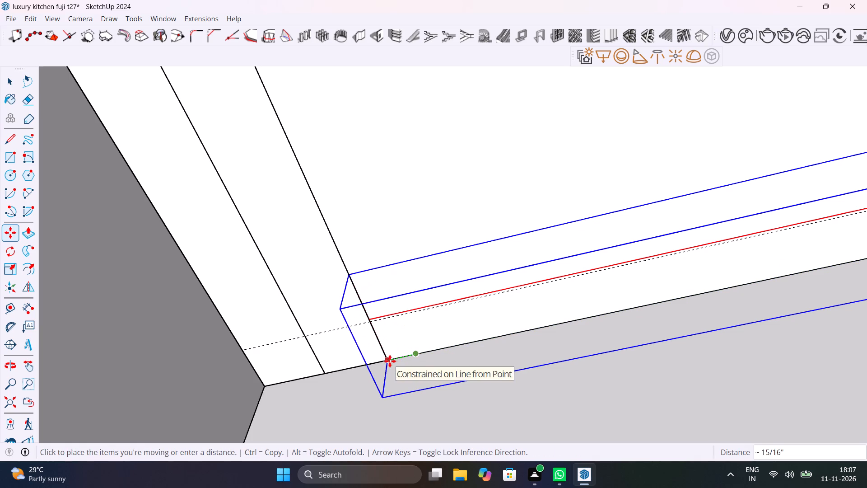
pyautogui.click(390, 361)
pyautogui.press('space')
# Examine the repositioned strip light beneath the side wall cabinets and the bottom curved shelf.
pyautogui.scroll(-10, 378, 357)
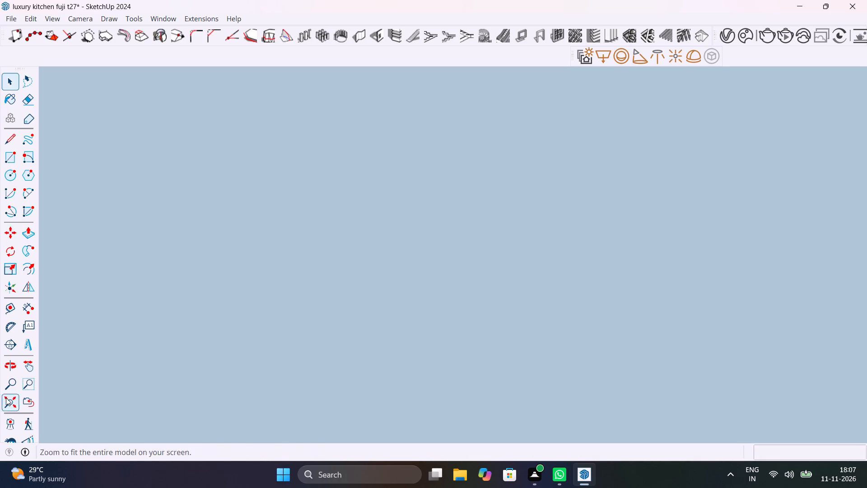
pyautogui.click(0, 401)
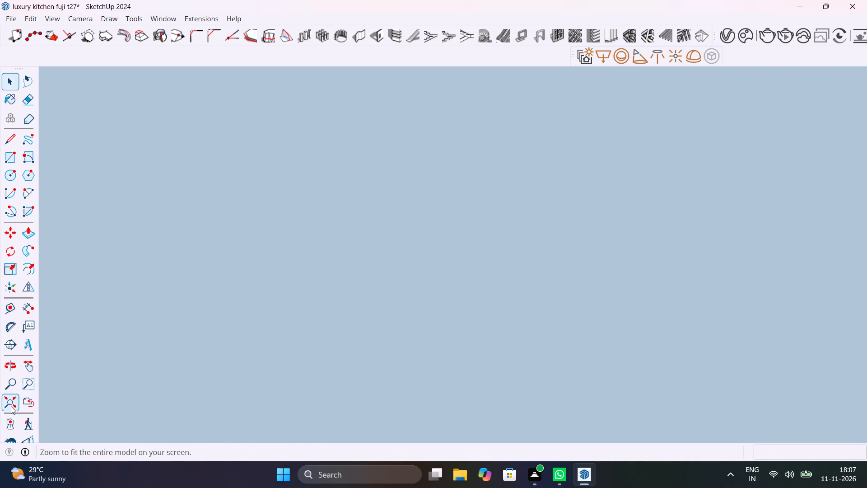
pyautogui.click(11, 406)
pyautogui.moveTo(651, 287); pyautogui.dragTo(528, 450, button='middle')
pyautogui.click(750, 237)
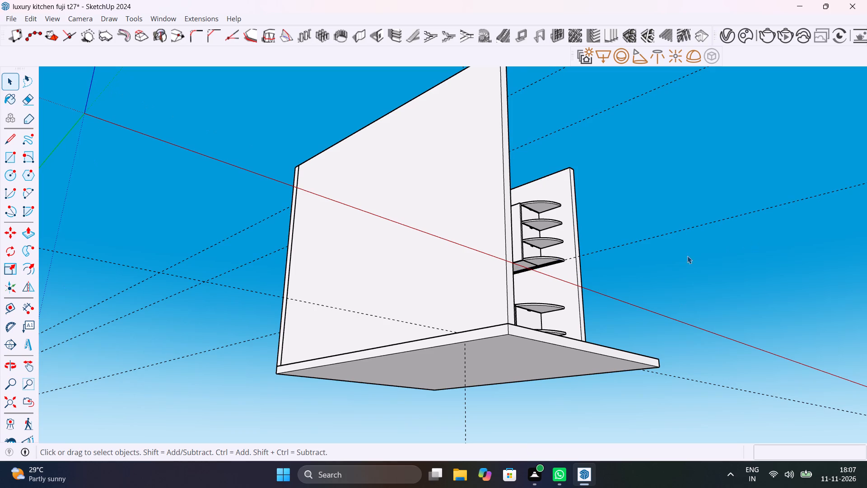
pyautogui.scroll(10, 544, 268)
pyautogui.moveTo(545, 276); pyautogui.dragTo(505, 302, button='middle')
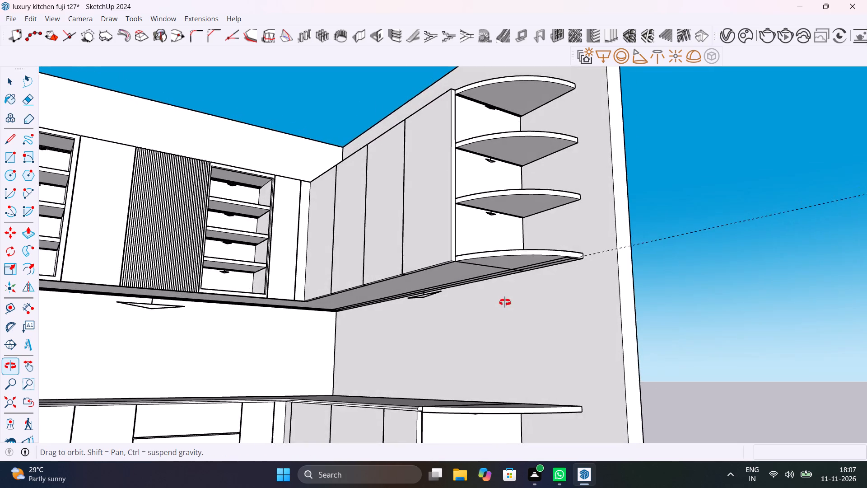
pyautogui.moveTo(505, 302); pyautogui.dragTo(560, 292, button='middle')
pyautogui.scroll(4, 529, 294)
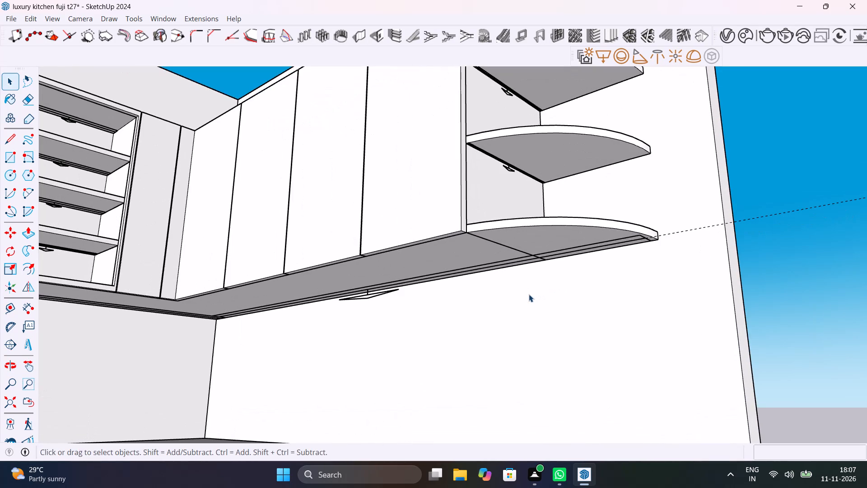
# Save the kitchen model.
pyautogui.hotkey('ctrl', 's')
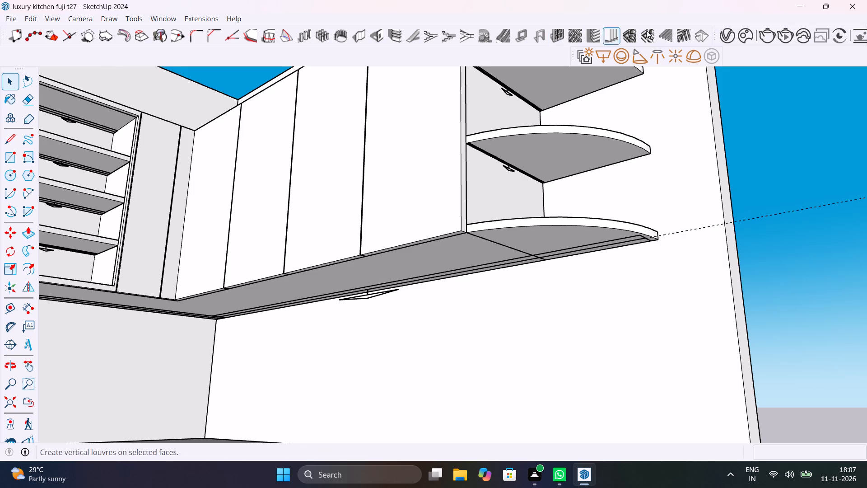
# Run a V-Ray test render of the side wall's under-cabinet strip and curved shelves, stop it and close the frame buffer.
pyautogui.click(771, 33)
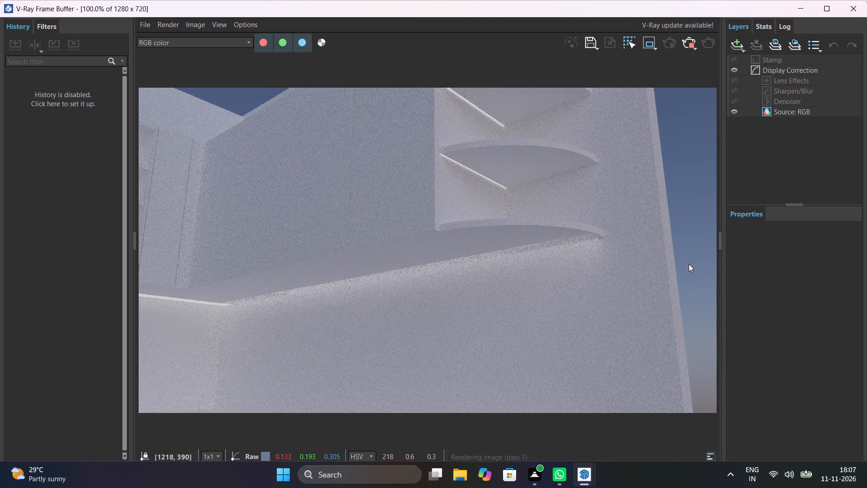
pyautogui.click(688, 38)
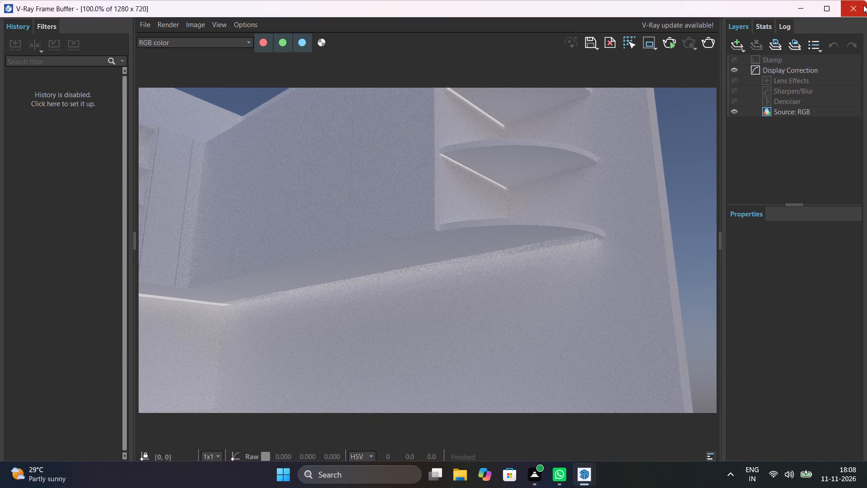
pyautogui.click(863, 4)
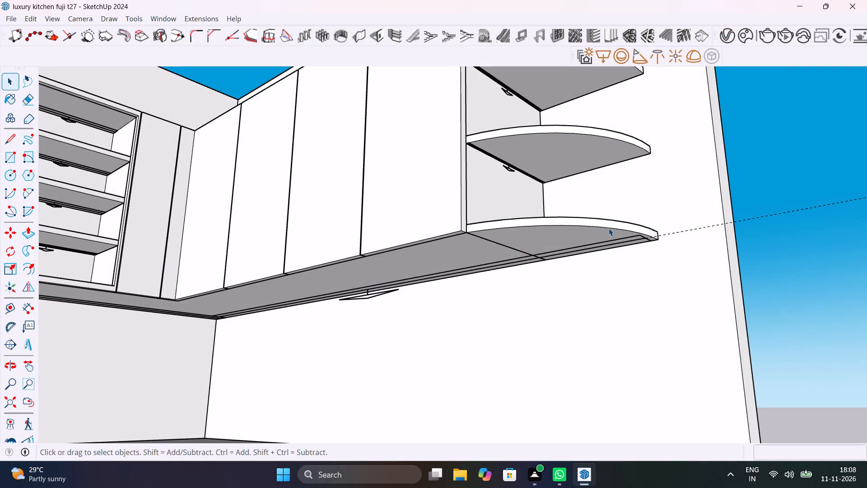
# Save the kitchen model again with the view set to the kitchen's open front.
pyautogui.moveTo(582, 216); pyautogui.dragTo(416, 283, button='middle')
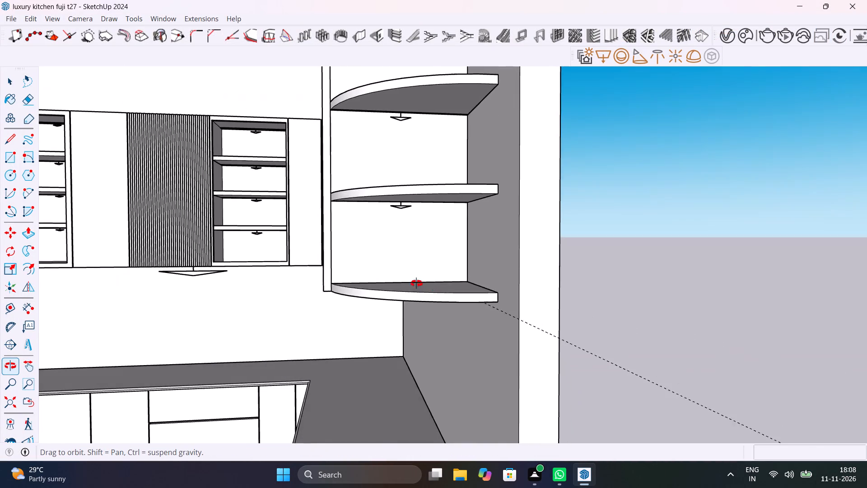
pyautogui.moveTo(416, 283); pyautogui.dragTo(415, 283, button='middle')
pyautogui.scroll(-12, 427, 270)
pyautogui.keyDown('shift'); pyautogui.moveTo(421, 272); pyautogui.dragTo(561, 280, button='middle'); pyautogui.keyUp('shift')
pyautogui.hotkey('ctrl', 's')
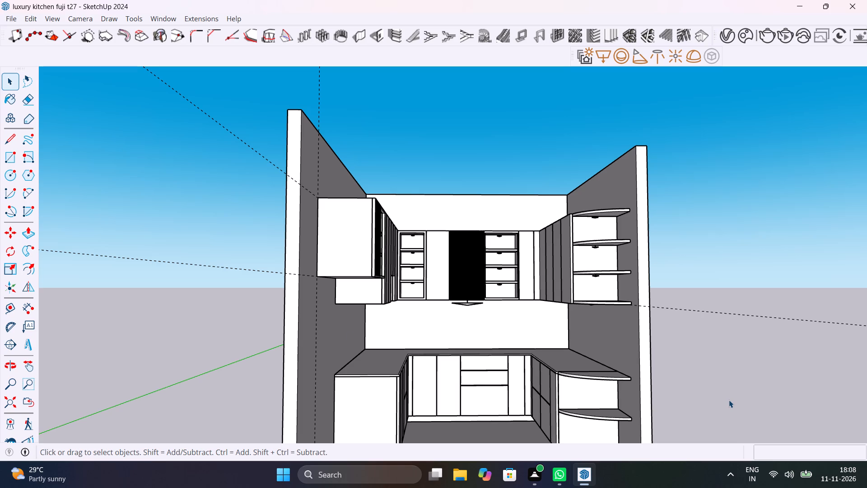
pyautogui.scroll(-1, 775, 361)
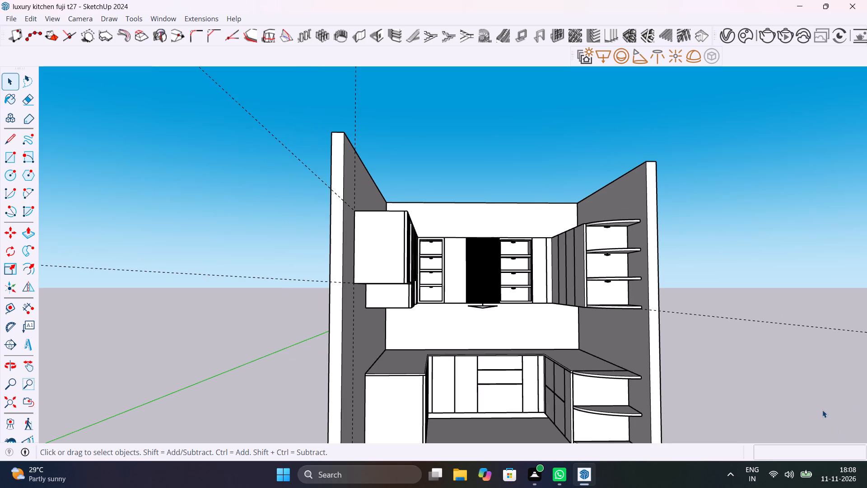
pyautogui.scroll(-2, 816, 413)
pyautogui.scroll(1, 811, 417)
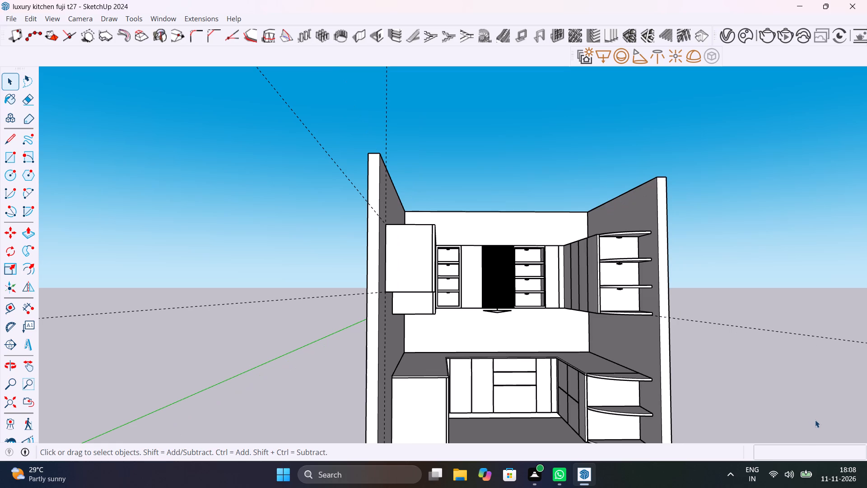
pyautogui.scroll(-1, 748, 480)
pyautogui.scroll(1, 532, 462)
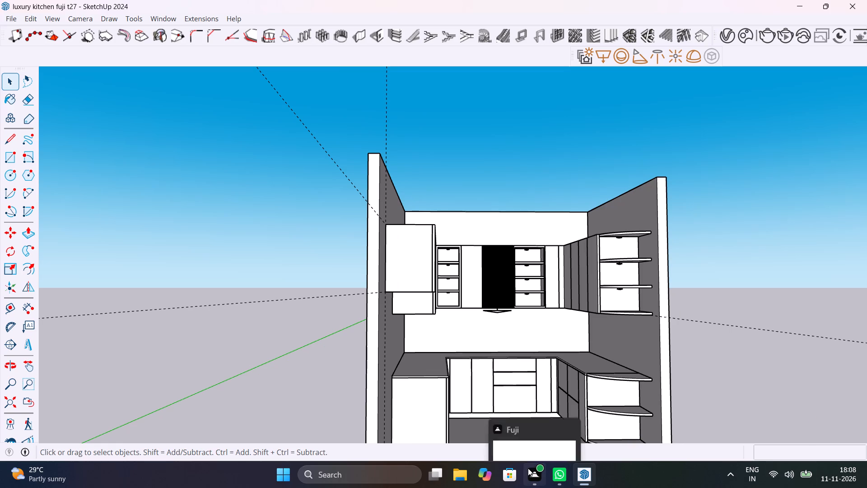
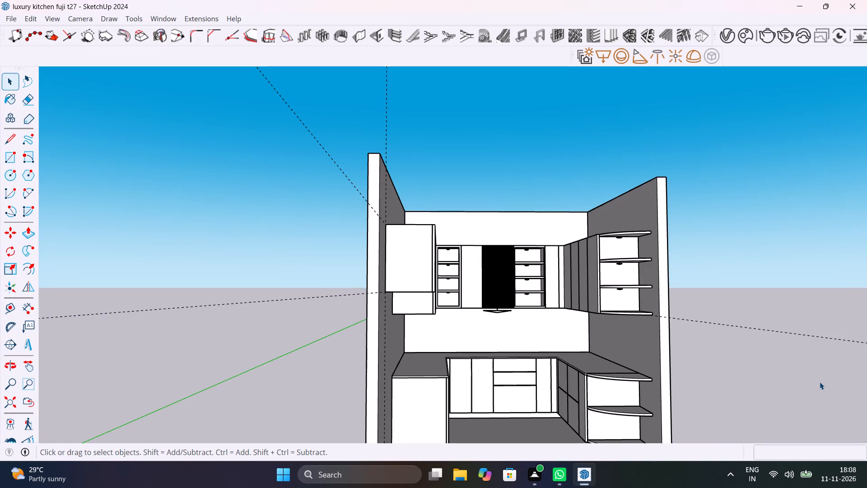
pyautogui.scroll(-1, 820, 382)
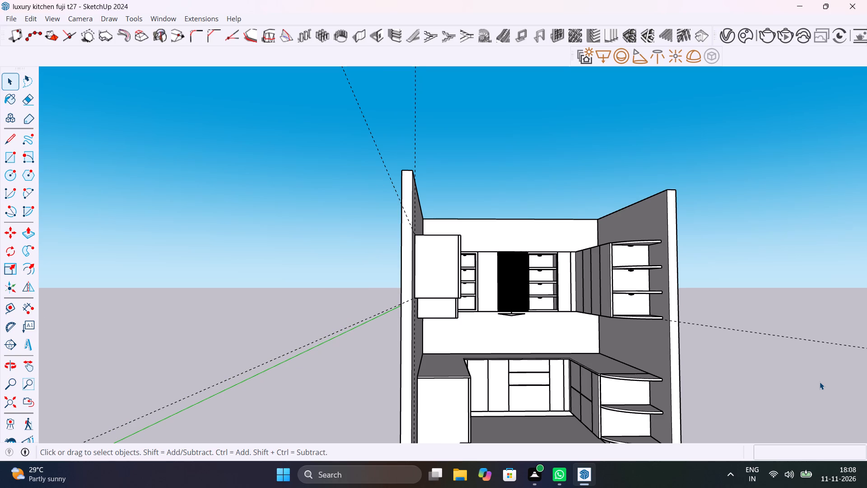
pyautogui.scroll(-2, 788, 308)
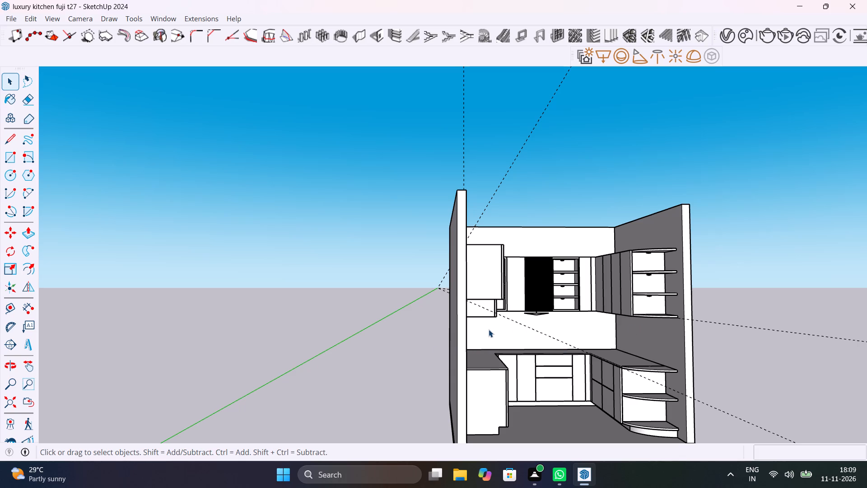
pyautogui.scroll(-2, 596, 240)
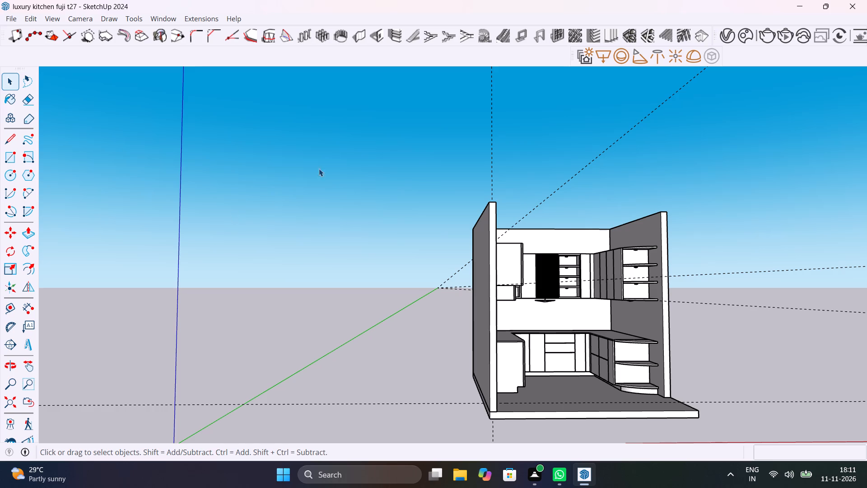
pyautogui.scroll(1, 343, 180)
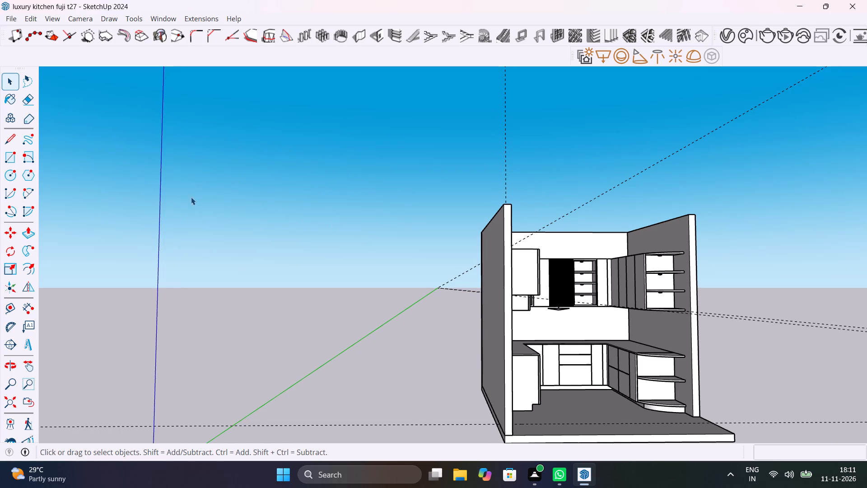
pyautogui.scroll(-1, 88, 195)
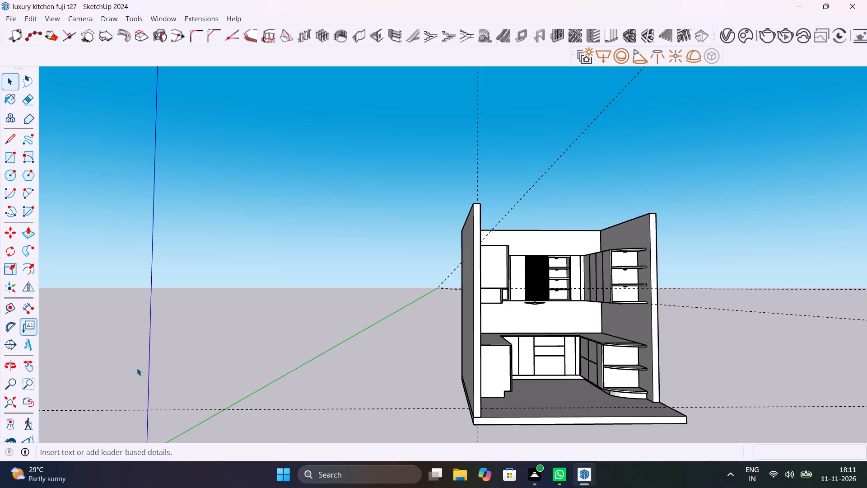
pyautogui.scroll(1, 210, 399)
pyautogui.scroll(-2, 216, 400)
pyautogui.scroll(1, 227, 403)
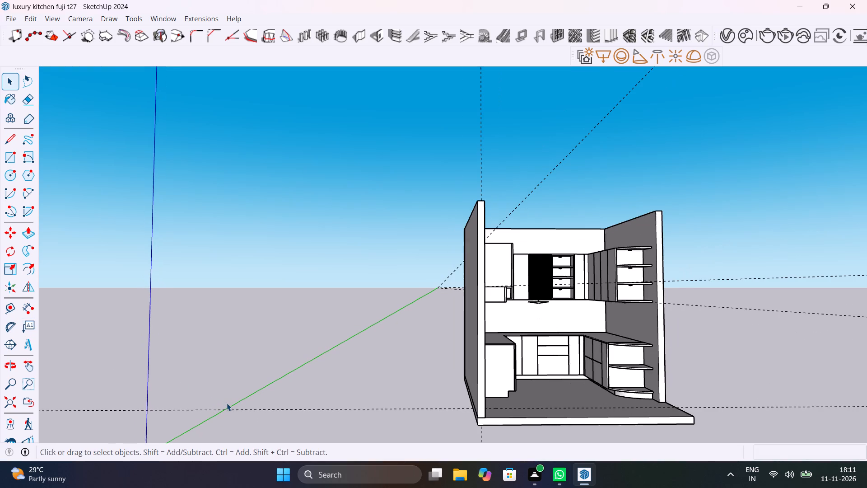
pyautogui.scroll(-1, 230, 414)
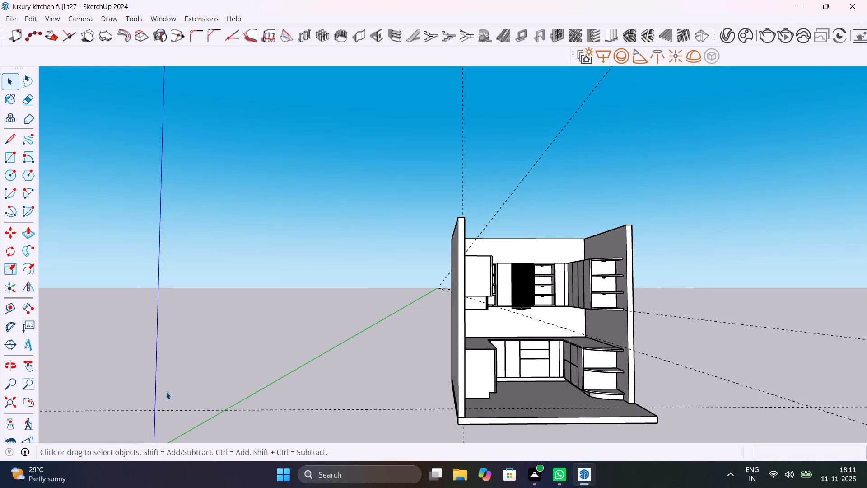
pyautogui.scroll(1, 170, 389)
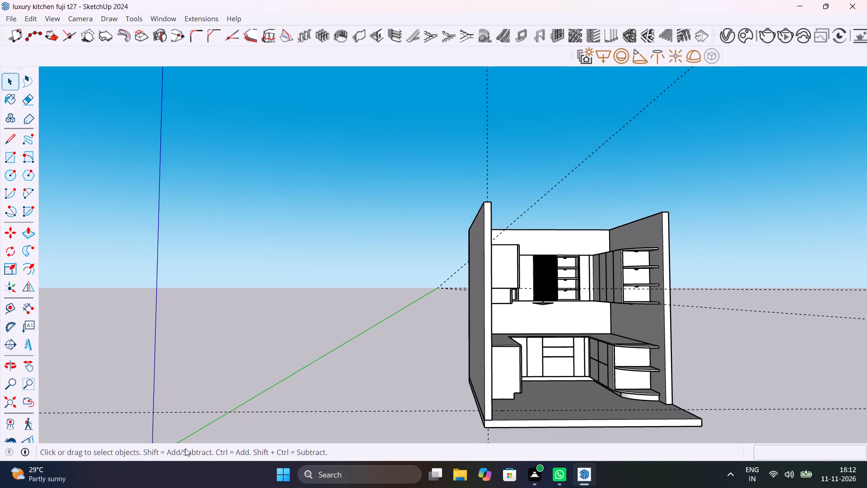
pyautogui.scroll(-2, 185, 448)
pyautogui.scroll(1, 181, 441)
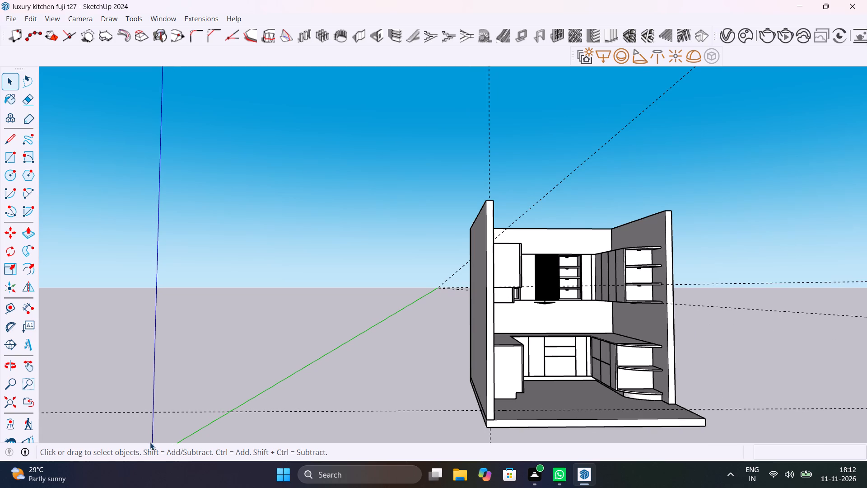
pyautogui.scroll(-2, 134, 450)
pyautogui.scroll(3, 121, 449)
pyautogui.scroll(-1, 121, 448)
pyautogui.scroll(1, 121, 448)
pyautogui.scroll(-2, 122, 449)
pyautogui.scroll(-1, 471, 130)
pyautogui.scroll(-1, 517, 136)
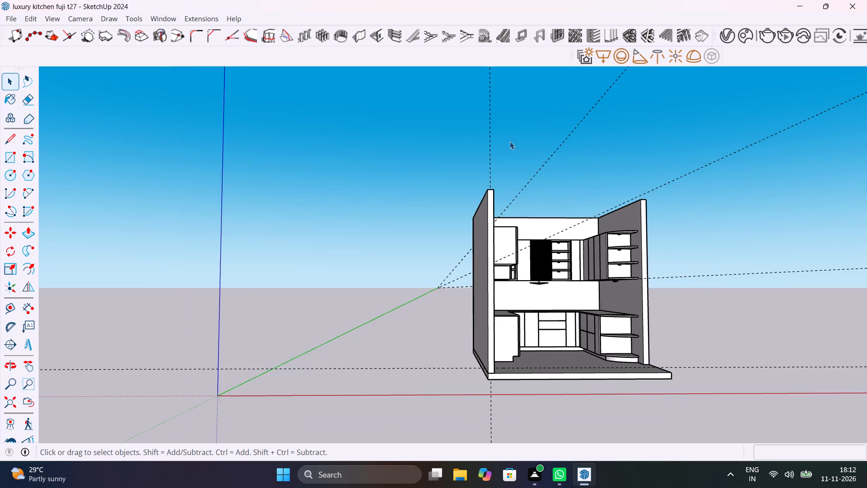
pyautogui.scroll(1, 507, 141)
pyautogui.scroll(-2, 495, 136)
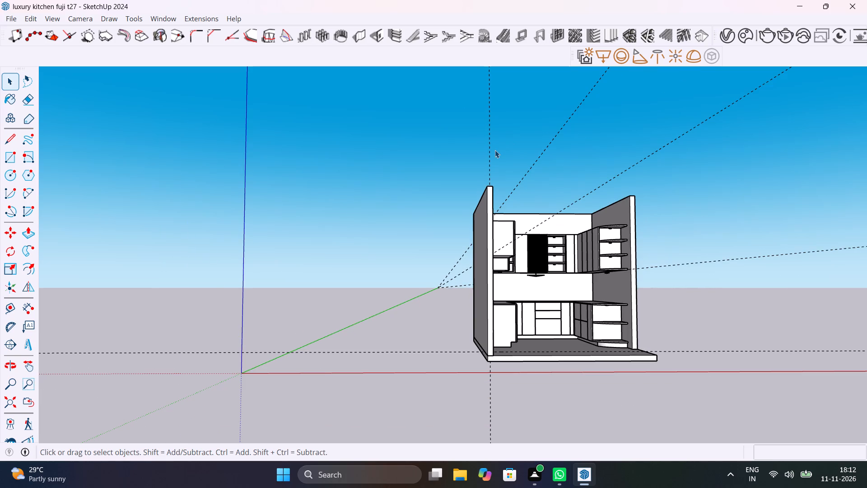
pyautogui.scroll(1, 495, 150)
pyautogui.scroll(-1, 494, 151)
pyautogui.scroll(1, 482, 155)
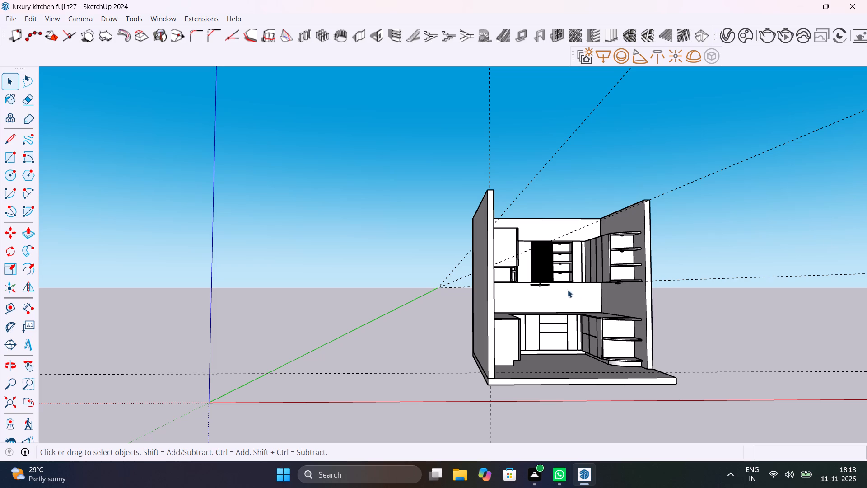
# Examine the kitchen's wall cabinets, shelves, base cabinets and worktop from the open front, ending close to the worktop.
pyautogui.moveTo(547, 270); pyautogui.dragTo(424, 310, button='middle')
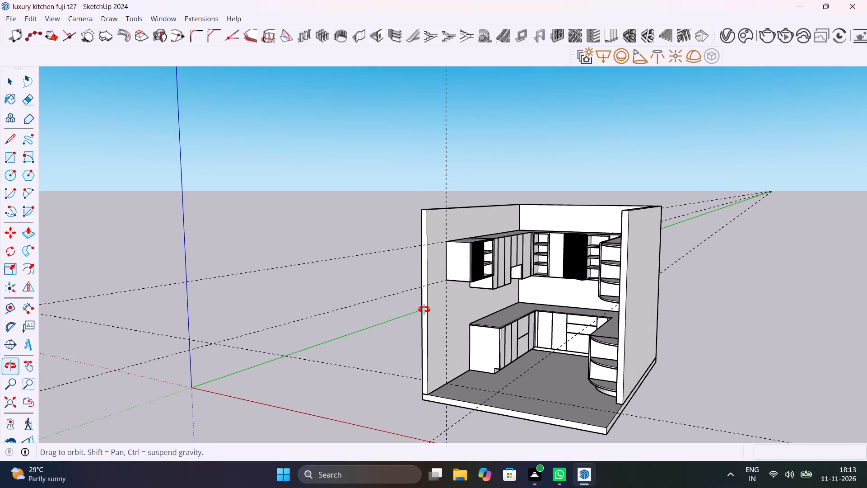
pyautogui.moveTo(424, 310); pyautogui.dragTo(504, 319, button='middle')
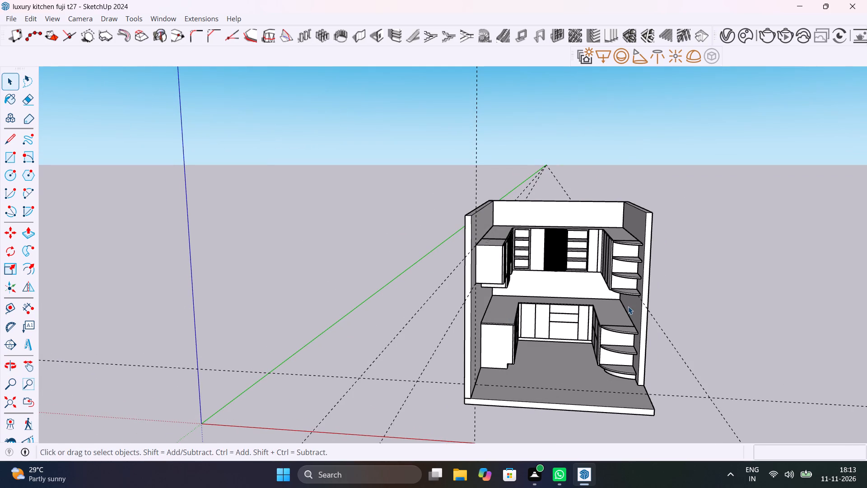
pyautogui.scroll(4, 608, 294)
pyautogui.moveTo(625, 304); pyautogui.dragTo(539, 241, button='middle')
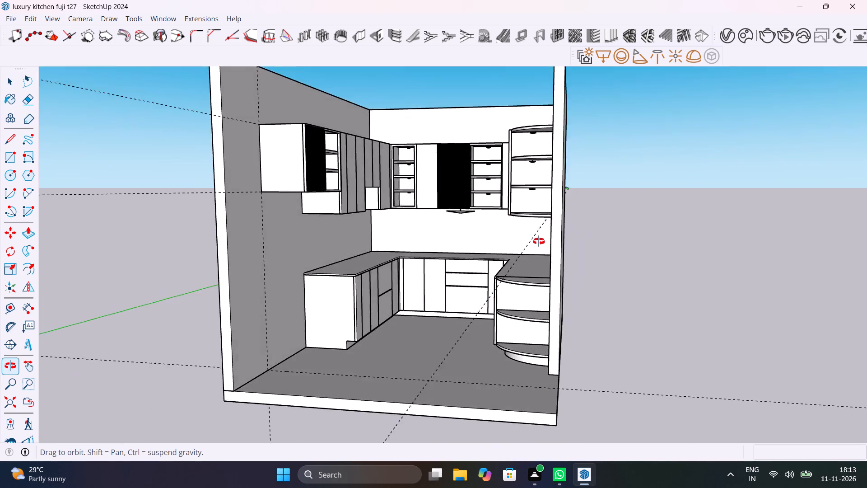
pyautogui.moveTo(539, 241); pyautogui.dragTo(558, 275, button='middle')
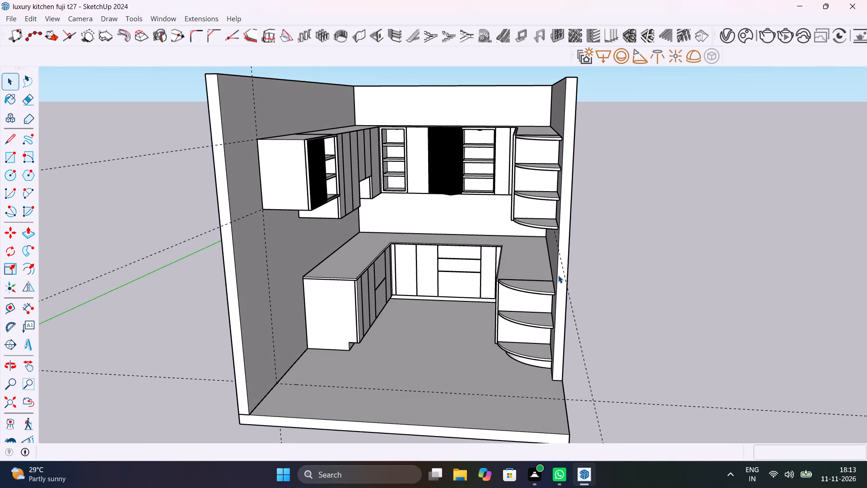
pyautogui.scroll(10, 351, 277)
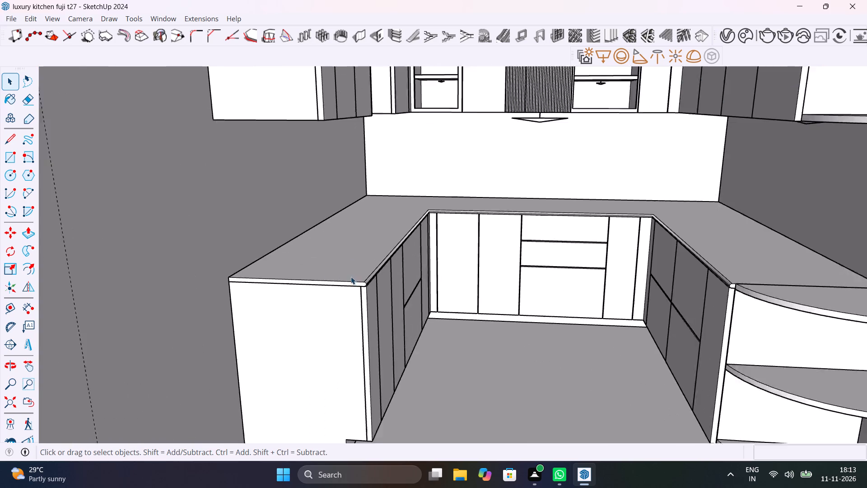
pyautogui.scroll(5, 355, 276)
pyautogui.moveTo(399, 278); pyautogui.dragTo(340, 266, button='middle')
# Save the kitchen model.
pyautogui.hotkey('ctrl', 's')
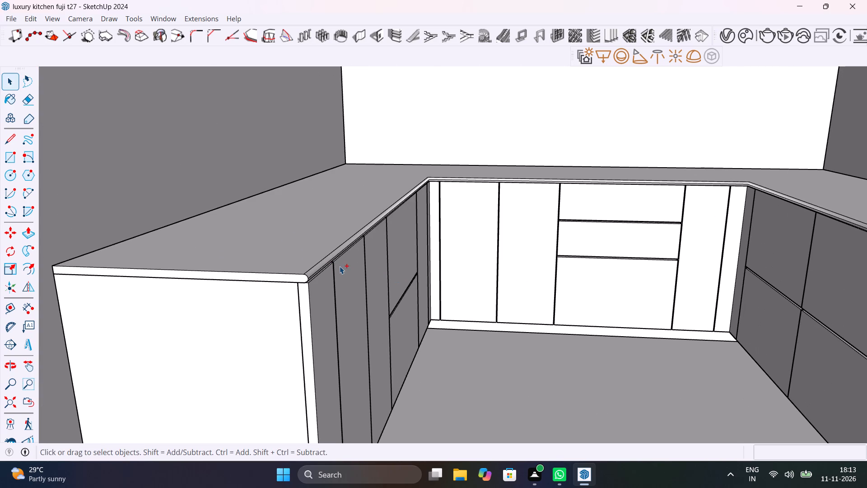
# Examine the whole kitchen from raised front angles, covering both side walls' cabinets and the curved open shelves.
pyautogui.scroll(-16, 587, 249)
pyautogui.scroll(-5, 603, 263)
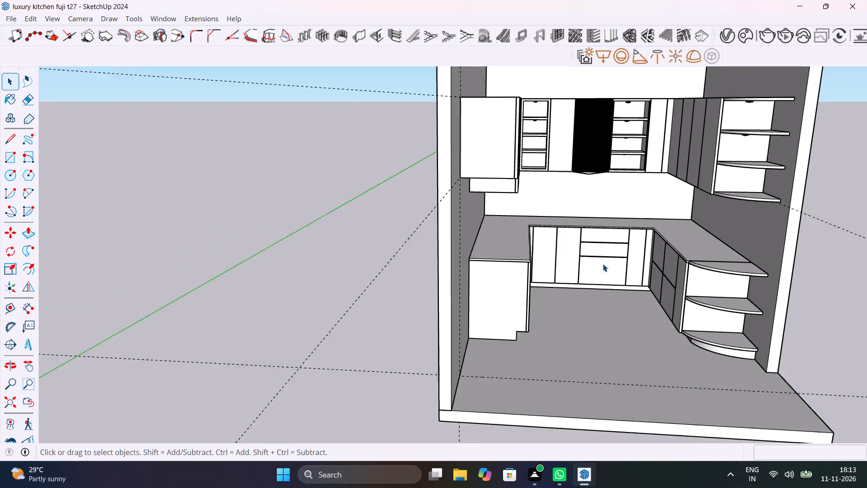
pyautogui.moveTo(606, 277); pyautogui.dragTo(527, 294, button='middle')
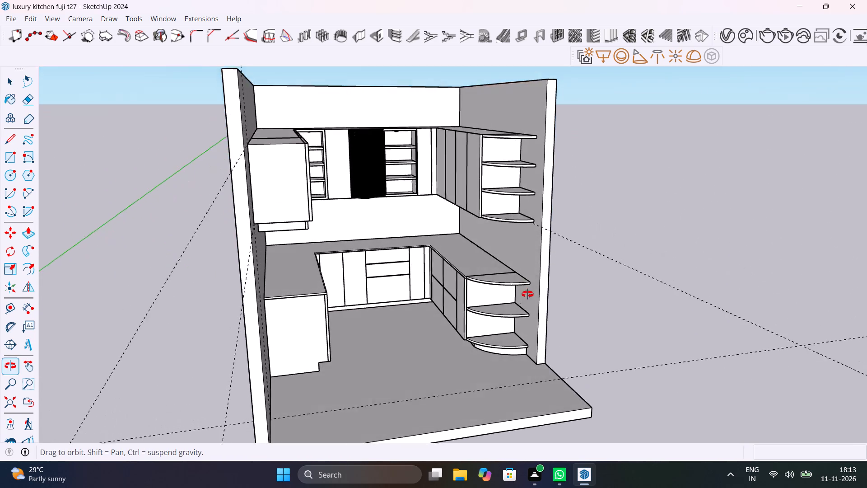
pyautogui.moveTo(527, 294); pyautogui.dragTo(464, 304, button='middle')
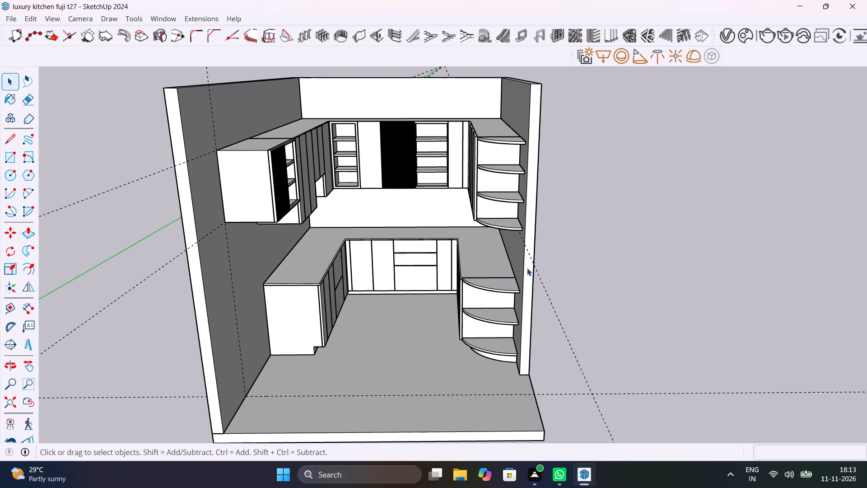
pyautogui.scroll(2, 527, 268)
pyautogui.scroll(-2, 527, 268)
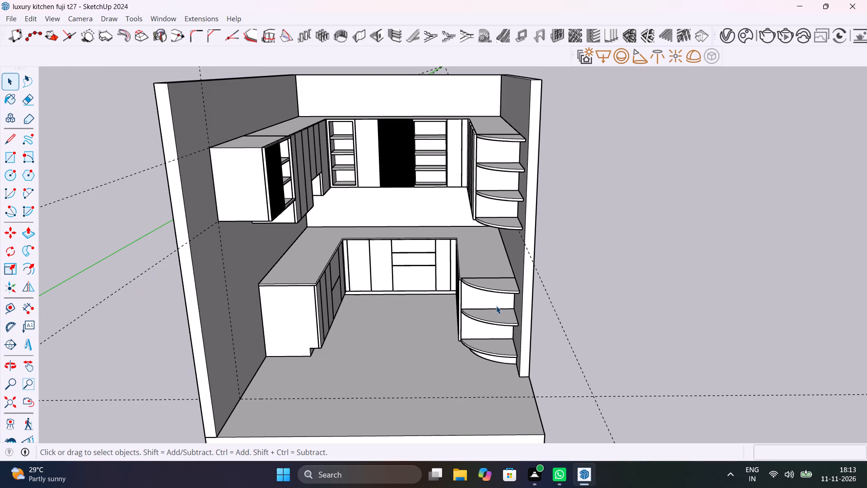
pyautogui.moveTo(379, 295); pyautogui.dragTo(466, 342, button='middle')
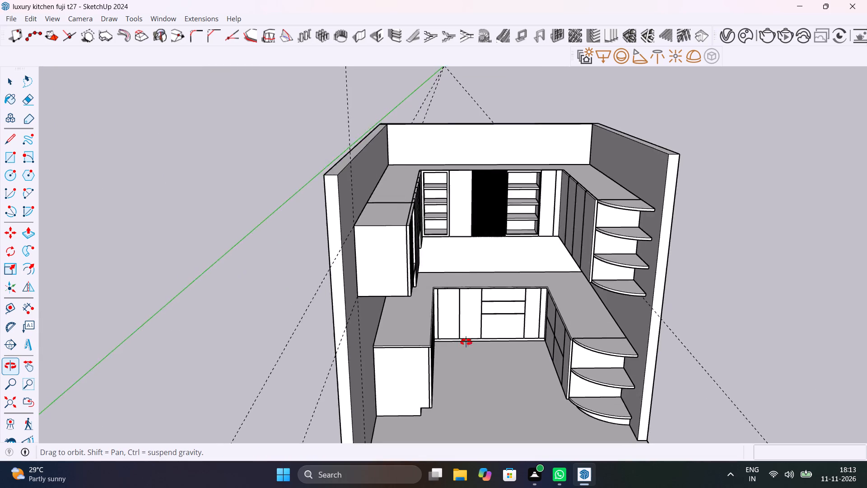
pyautogui.moveTo(466, 342); pyautogui.dragTo(485, 330, button='middle')
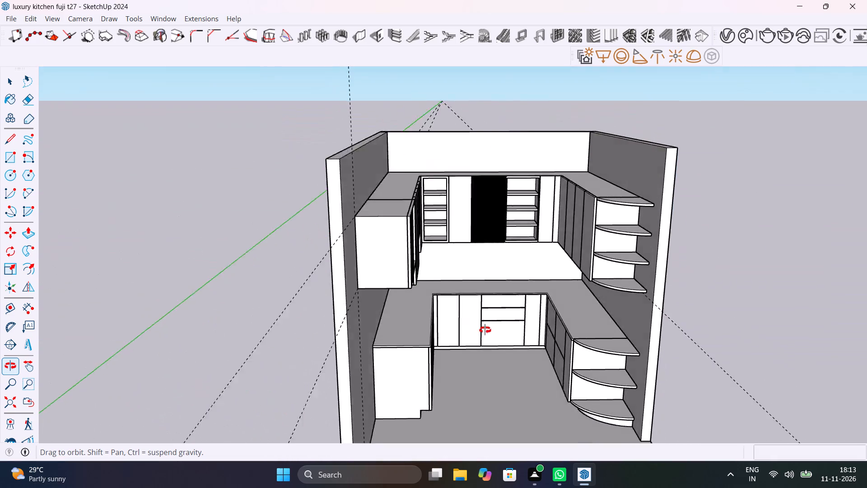
pyautogui.moveTo(485, 330); pyautogui.dragTo(418, 341, button='middle')
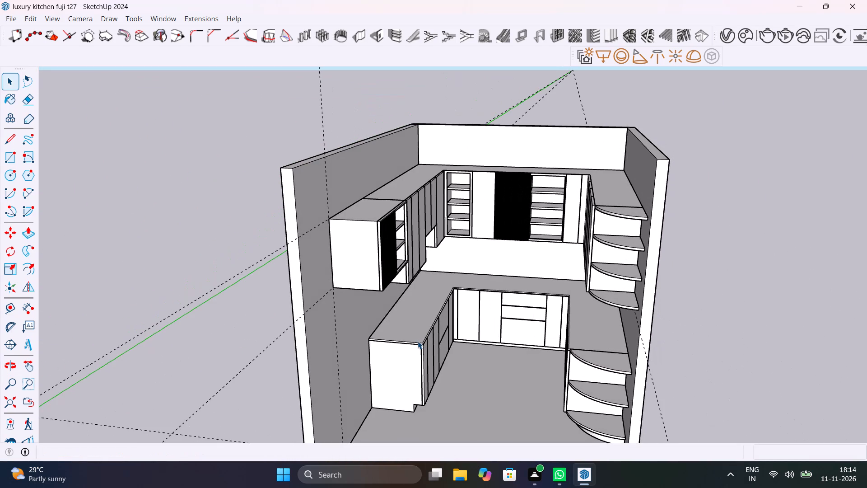
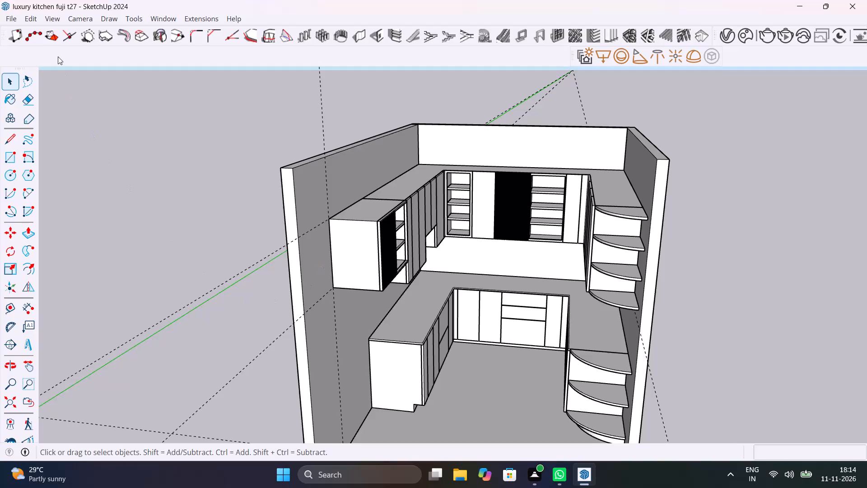
# Delete all the construction guides from the kitchen model.
pyautogui.click(30, 15)
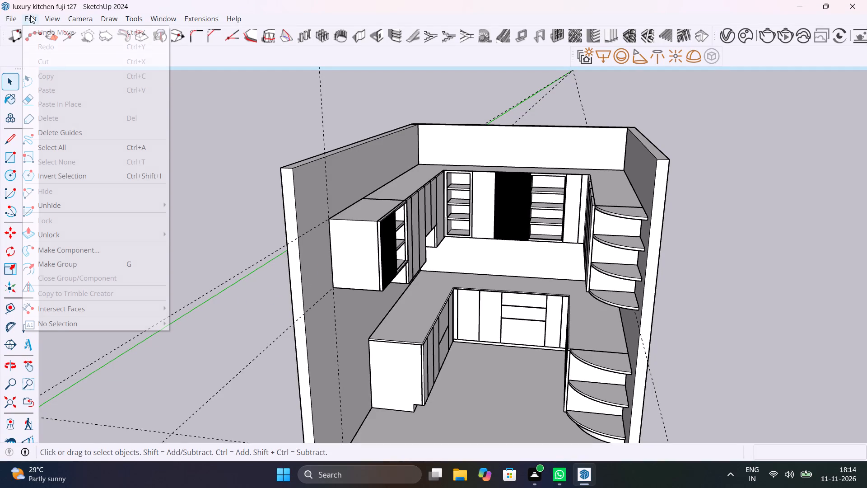
pyautogui.click(97, 136)
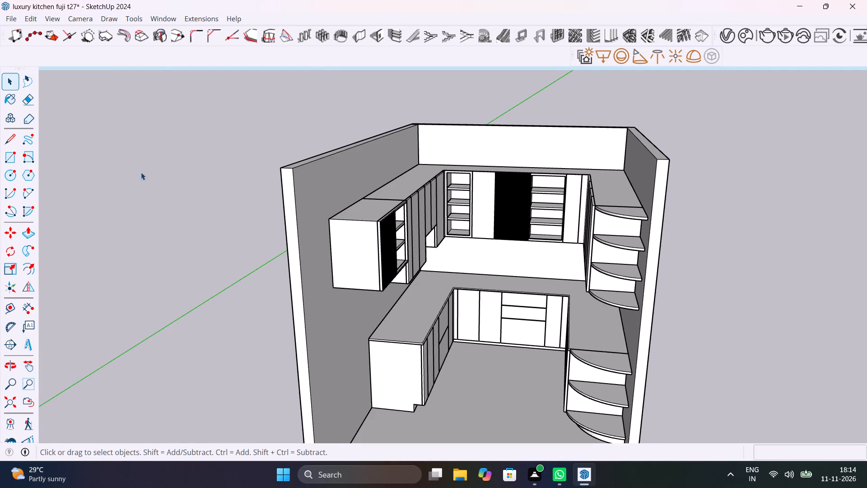
# Examine the whole kitchen from several front and side angles, covering the wall cabinets, base cabinets, worktop and curved open shelves.
pyautogui.keyDown('shift'); pyautogui.moveTo(545, 271); pyautogui.dragTo(480, 207, button='middle'); pyautogui.keyUp('shift')
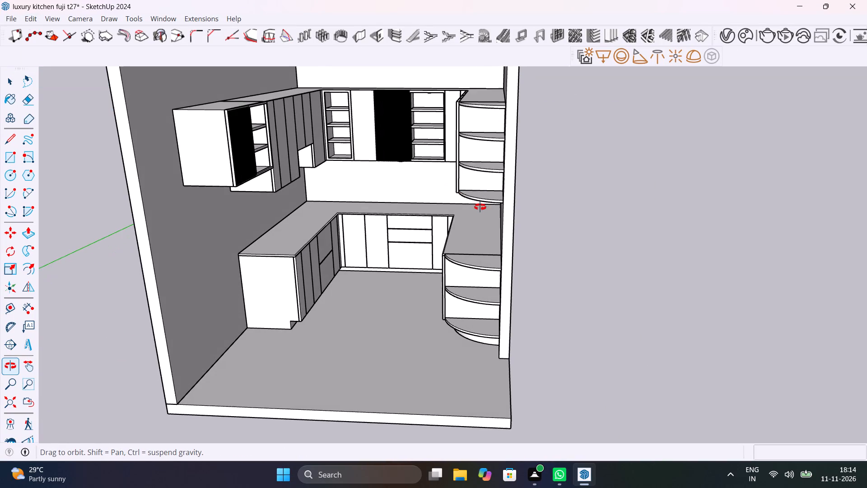
pyautogui.keyDown('shift'); pyautogui.moveTo(480, 207); pyautogui.dragTo(478, 235, button='middle'); pyautogui.keyUp('shift')
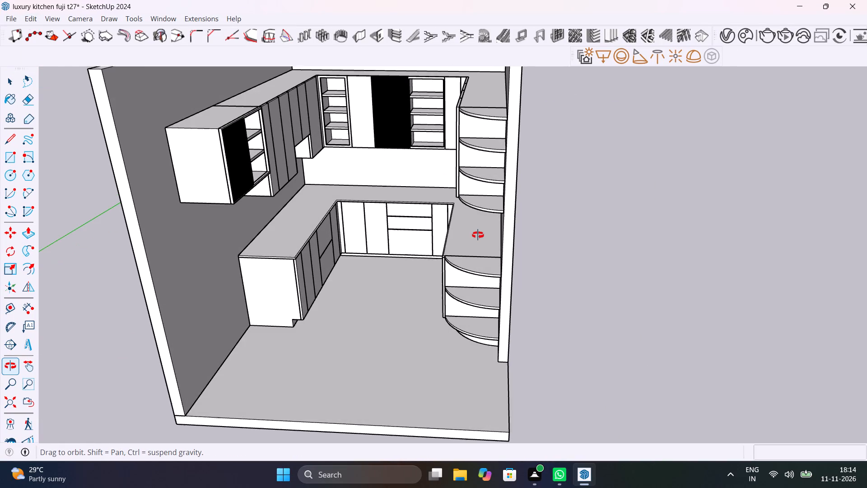
pyautogui.keyDown('shift'); pyautogui.moveTo(478, 235); pyautogui.dragTo(341, 240, button='middle'); pyautogui.keyUp('shift')
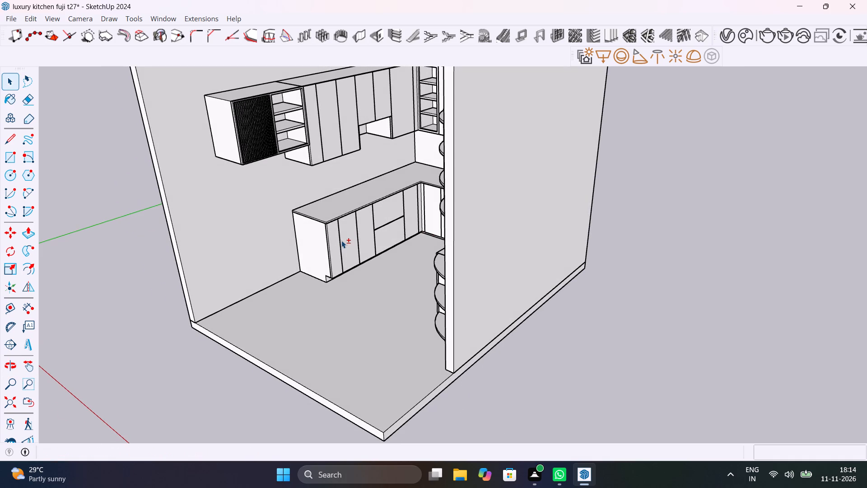
pyautogui.moveTo(364, 240); pyautogui.dragTo(384, 212, button='middle')
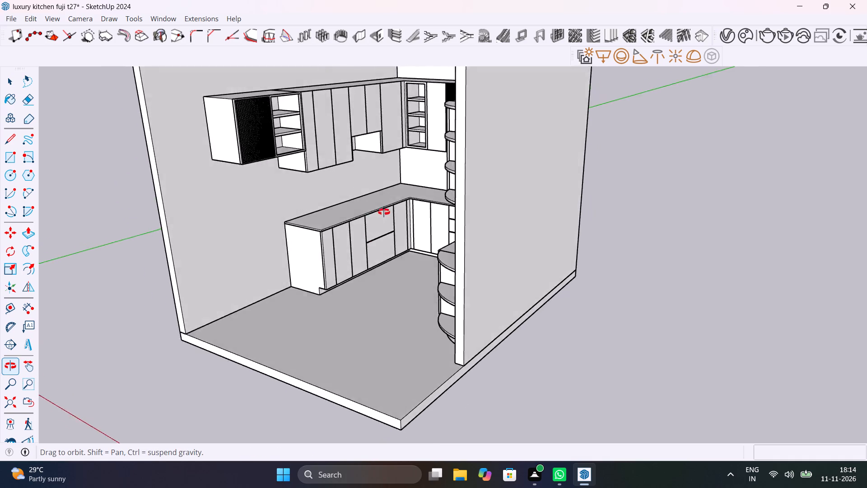
pyautogui.moveTo(384, 212); pyautogui.dragTo(467, 217, button='middle')
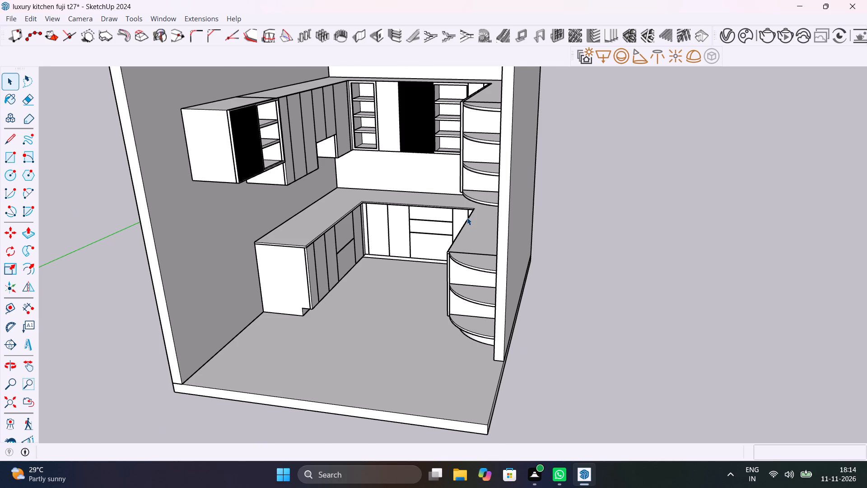
pyautogui.scroll(2, 467, 217)
pyautogui.moveTo(410, 230); pyautogui.dragTo(479, 274, button='middle')
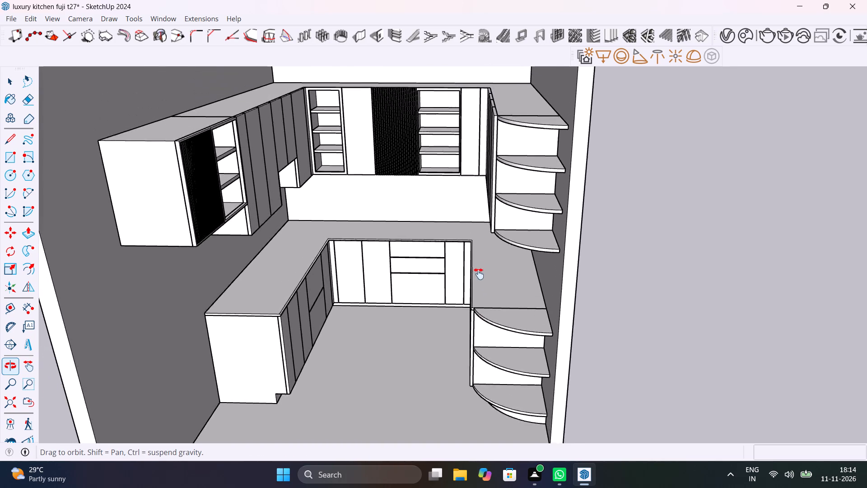
pyautogui.moveTo(479, 274); pyautogui.dragTo(502, 277, button='middle')
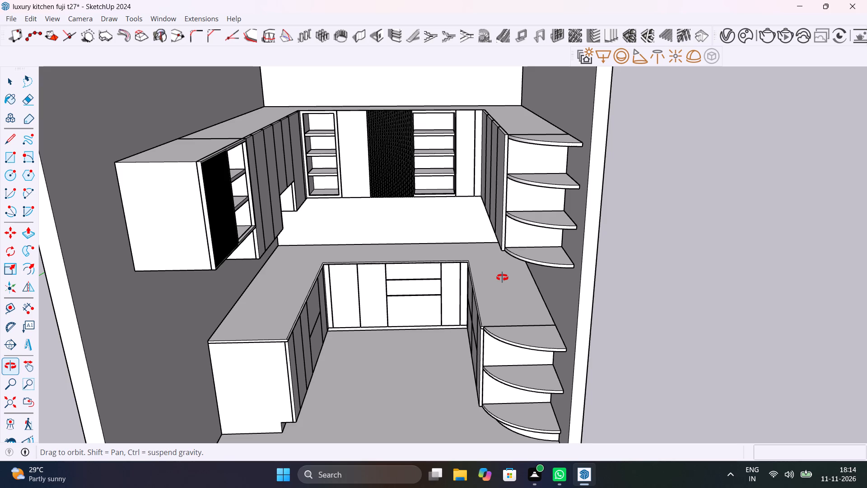
pyautogui.moveTo(502, 277); pyautogui.dragTo(343, 245, button='middle')
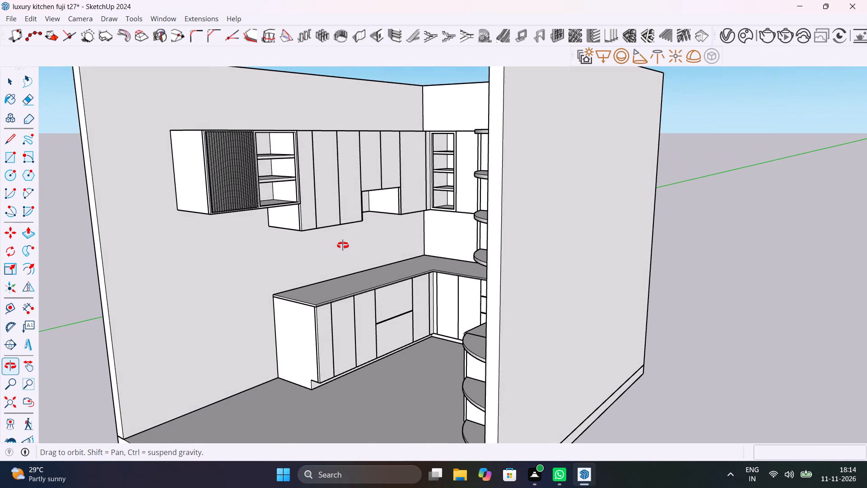
pyautogui.moveTo(343, 245); pyautogui.dragTo(384, 285, button='middle')
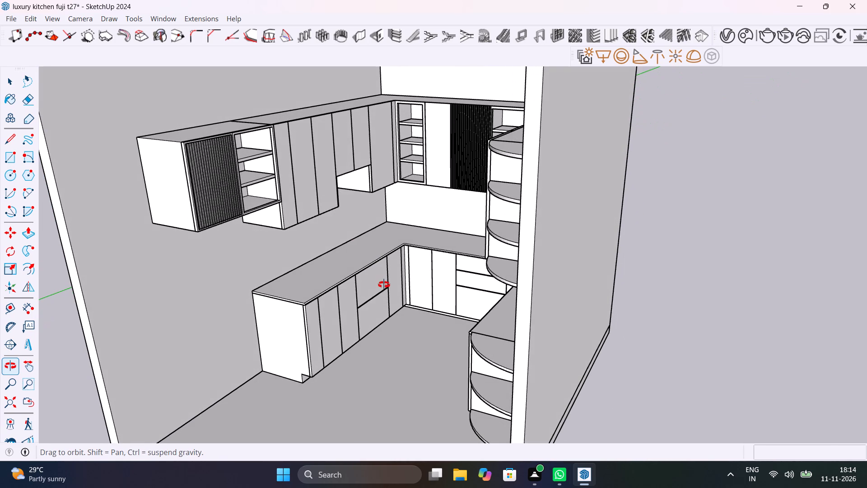
pyautogui.moveTo(384, 285); pyautogui.dragTo(384, 284, button='middle')
# Save the kitchen model.
pyautogui.hotkey('ctrl', 's')
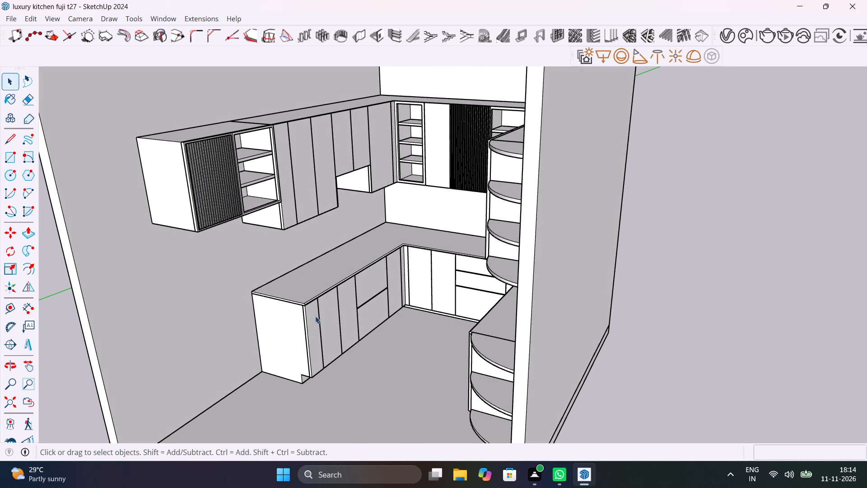
# Search Chaos Cosmos for "black marble" and import the Marble Black 01 150cm material into the scene.
pyautogui.scroll(10, 305, 307)
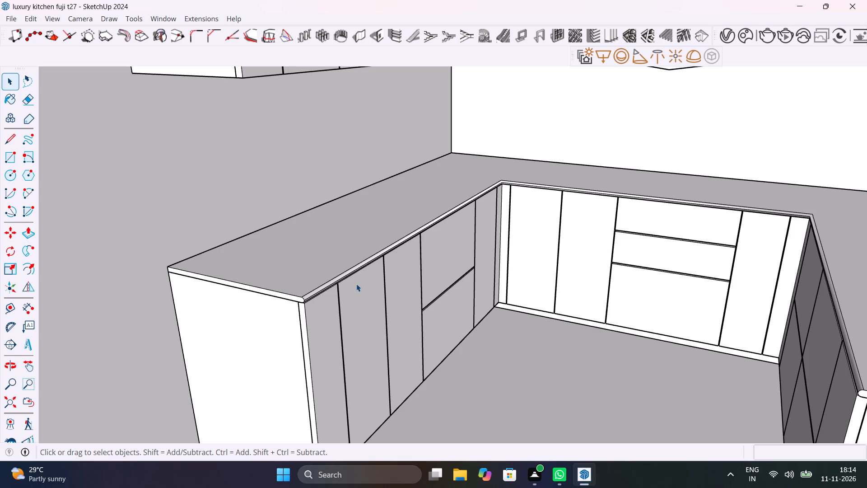
pyautogui.scroll(-3, 434, 314)
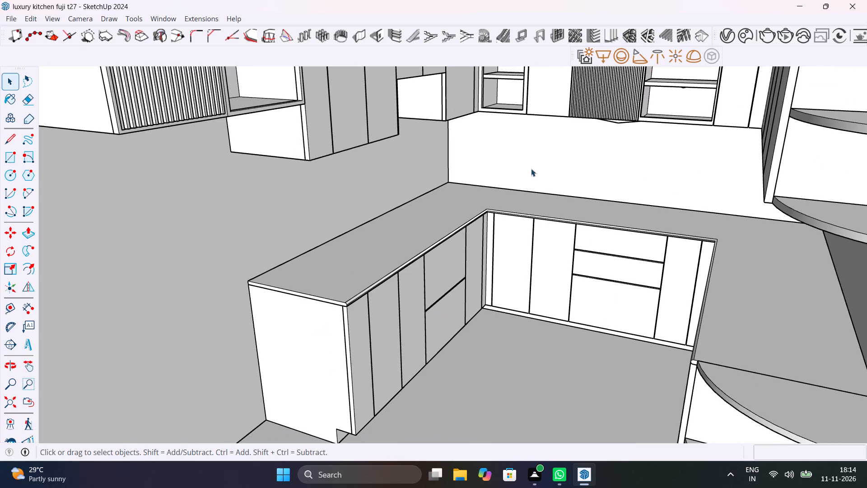
pyautogui.click(746, 40)
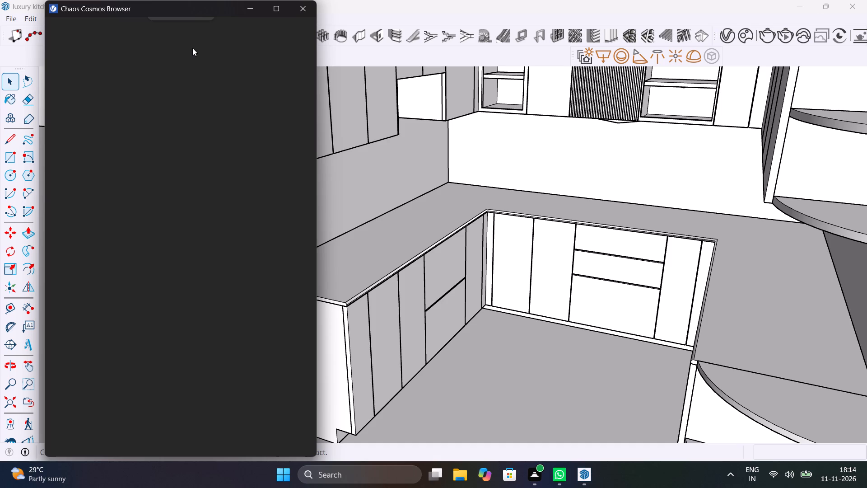
pyautogui.click(141, 33)
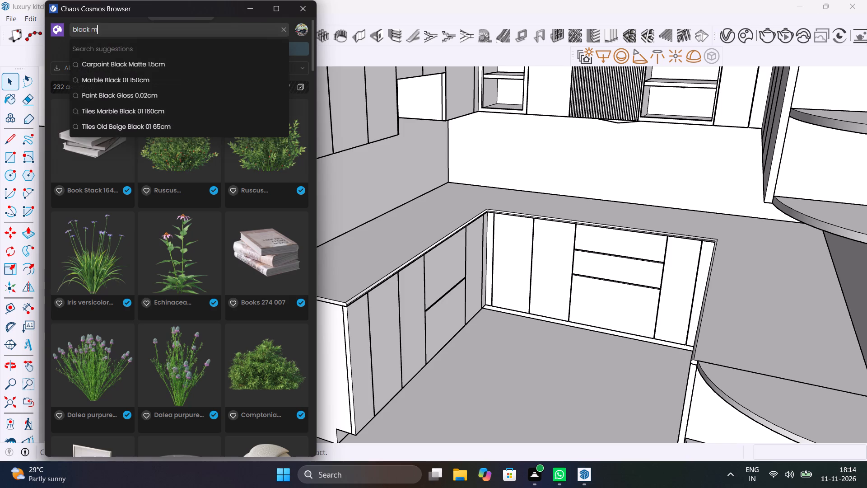
pyautogui.press('BackSpace')
pyautogui.write('MARBLE')
pyautogui.press('Return')
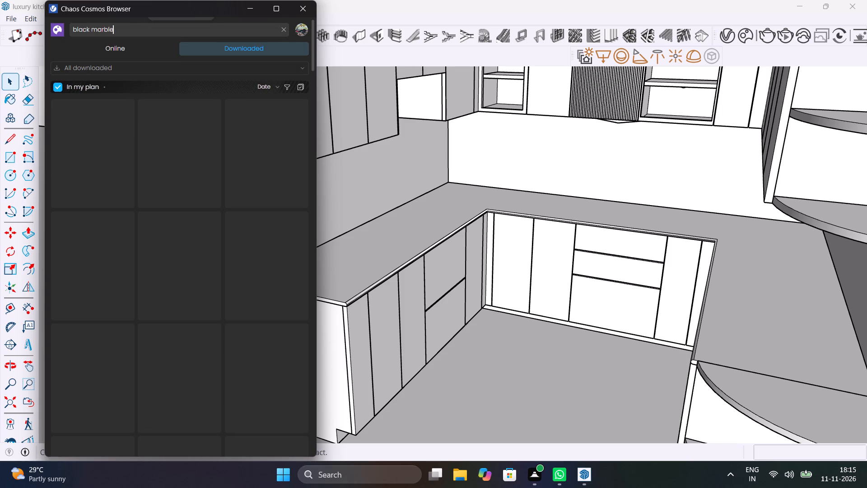
pyautogui.click(124, 51)
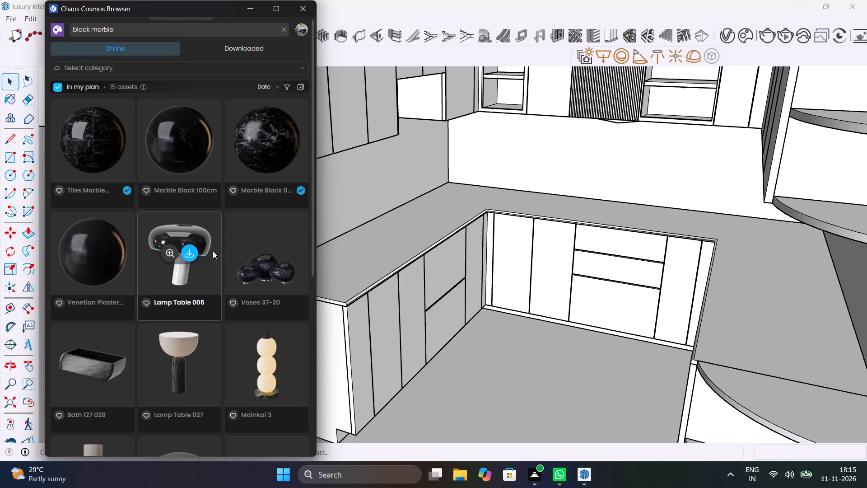
pyautogui.scroll(-1, 213, 251)
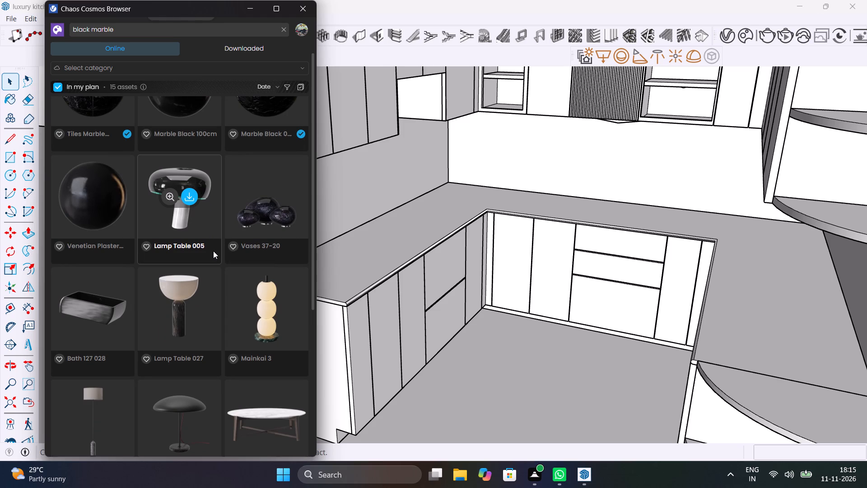
pyautogui.scroll(1, 244, 187)
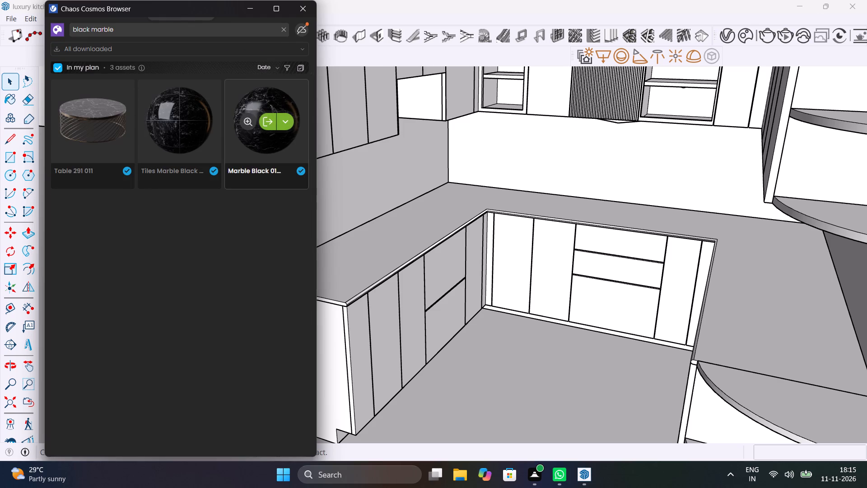
pyautogui.click(270, 122)
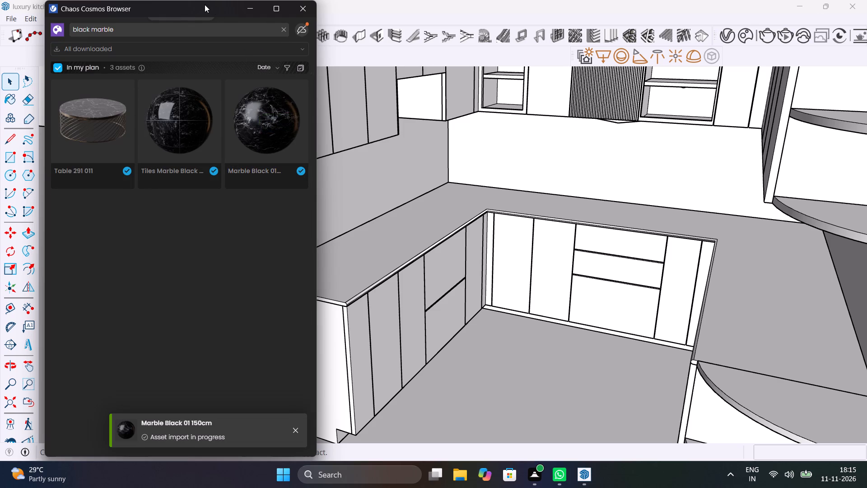
# Apply the Marble Black 01 150cm material to the worktop above the base cabinets using the V-Ray Asset Editor.
pyautogui.moveTo(207, 5); pyautogui.dragTo(728, 74)
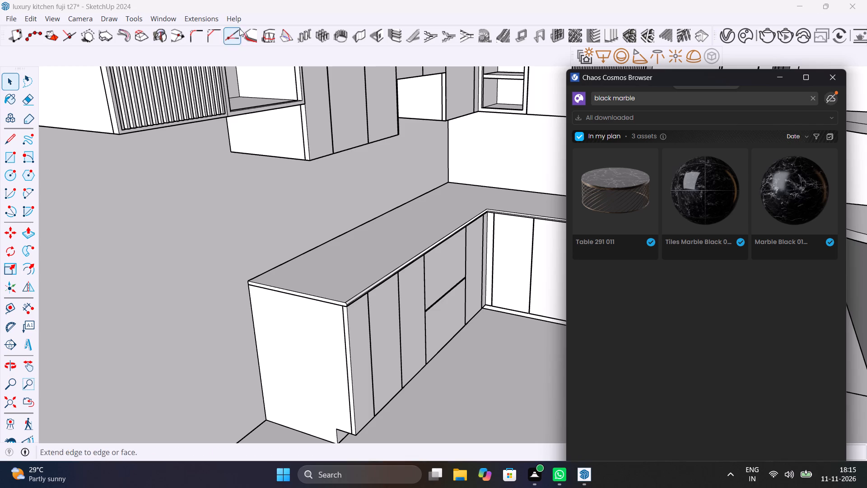
pyautogui.click(722, 42)
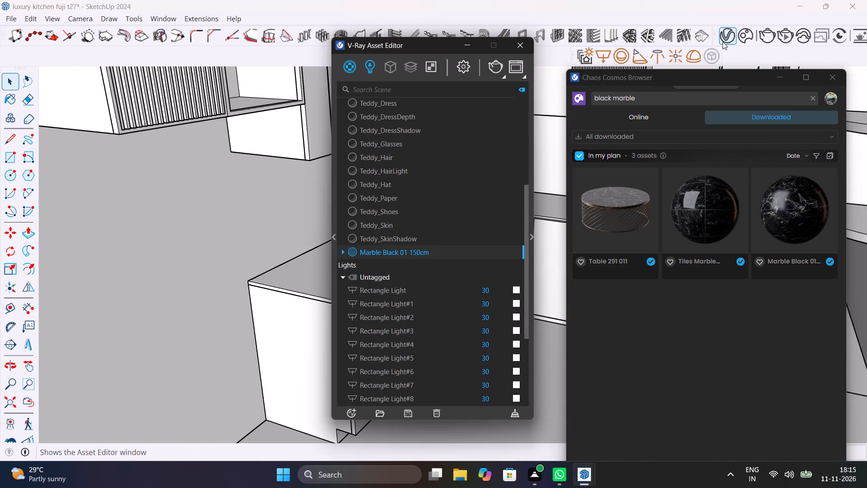
pyautogui.moveTo(429, 47); pyautogui.dragTo(169, 62)
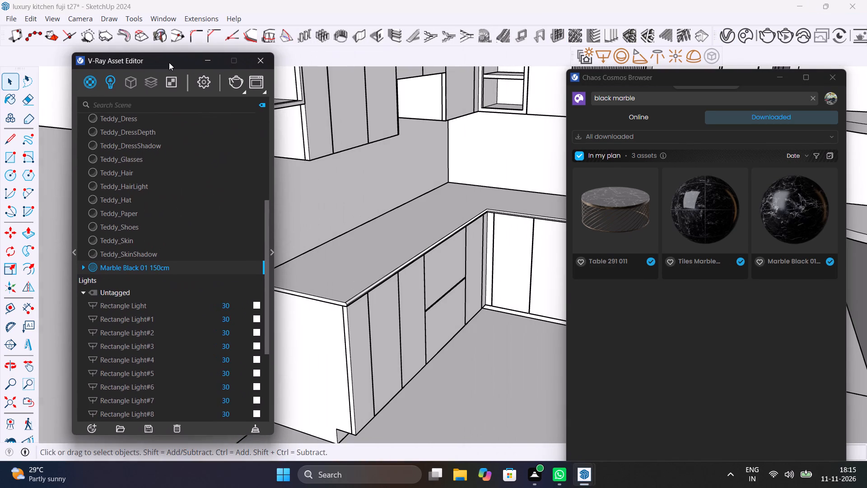
pyautogui.moveTo(169, 62); pyautogui.dragTo(156, 56)
pyautogui.click(364, 258)
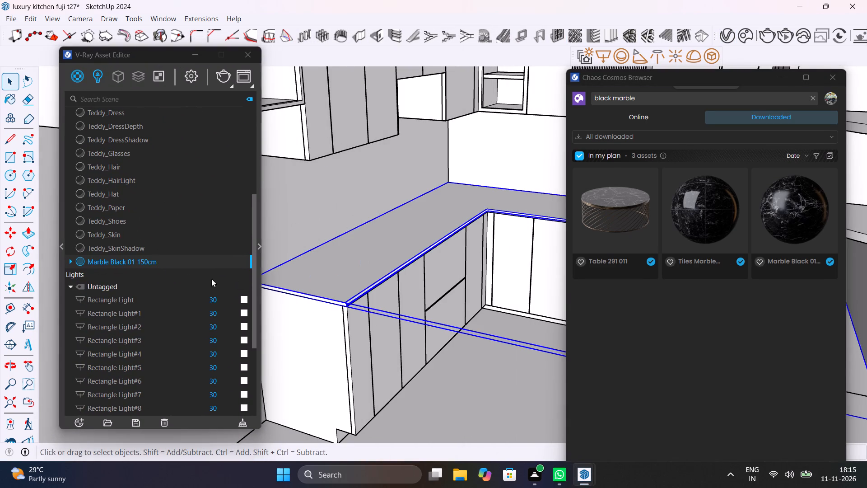
pyautogui.rightClick(164, 264)
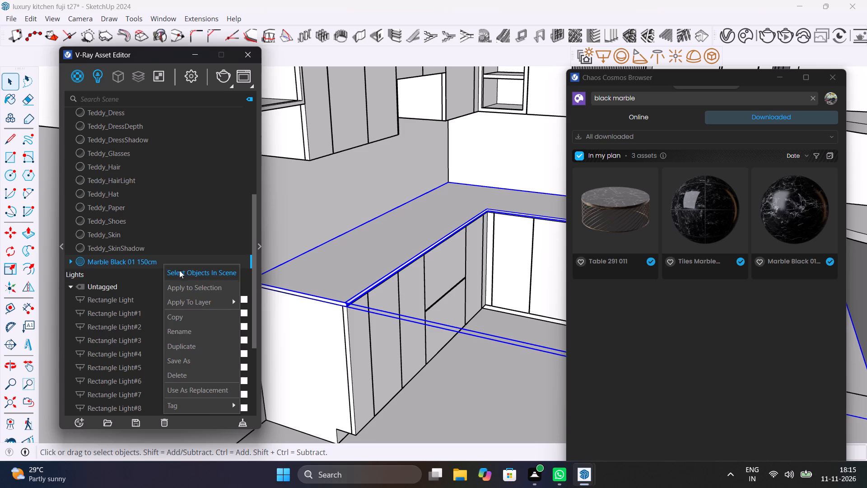
pyautogui.click(207, 288)
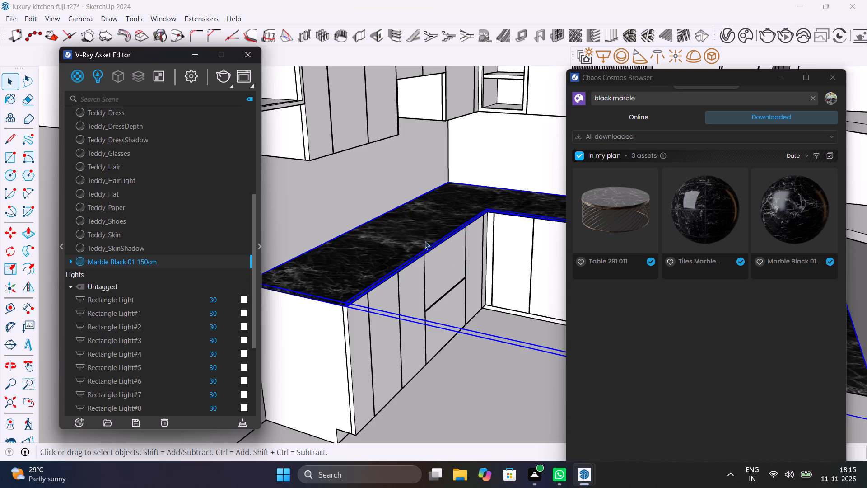
# Deselect the worktop, close the Chaos Cosmos browser and examine the marble worktop around the whole kitchen from the front.
pyautogui.moveTo(425, 240); pyautogui.dragTo(444, 246, button='middle')
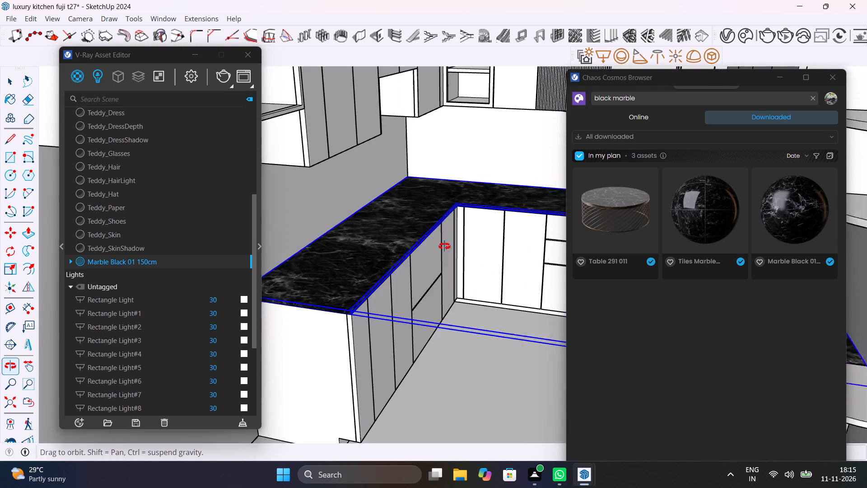
pyautogui.moveTo(444, 246); pyautogui.dragTo(444, 246, button='middle')
pyautogui.scroll(-9, 444, 246)
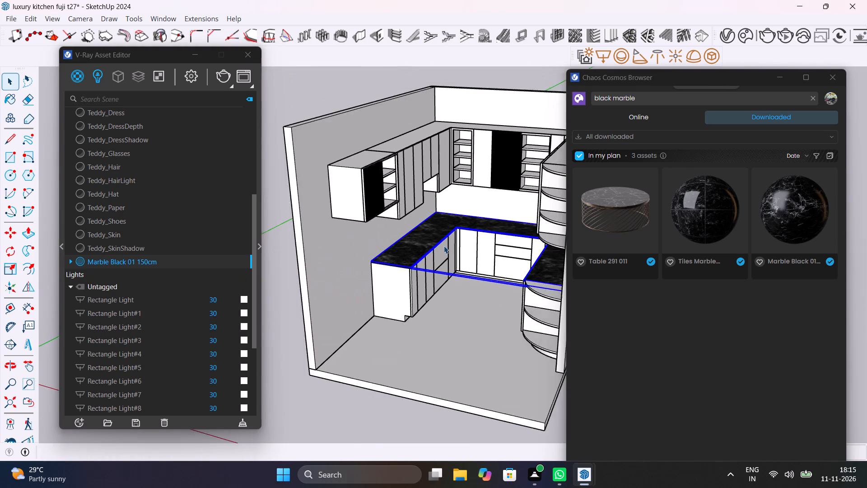
pyautogui.scroll(-3, 444, 246)
pyautogui.click(291, 285)
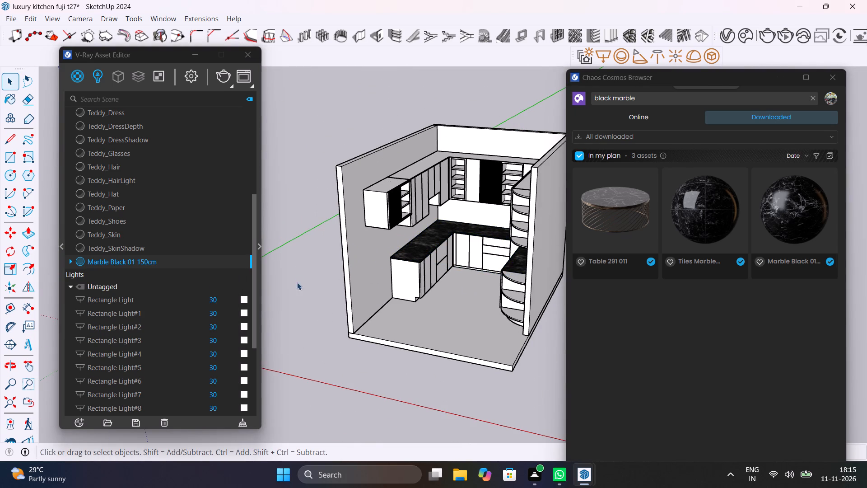
pyautogui.scroll(5, 434, 264)
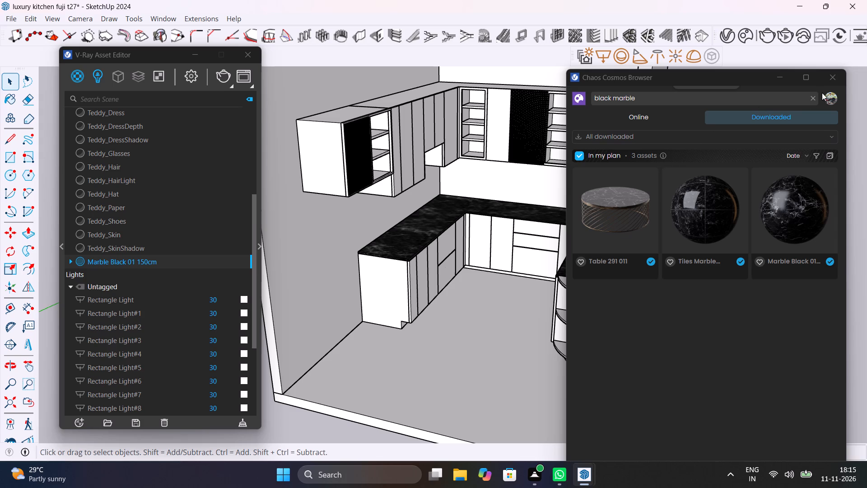
pyautogui.click(833, 82)
pyautogui.moveTo(564, 296); pyautogui.dragTo(722, 272, button='middle')
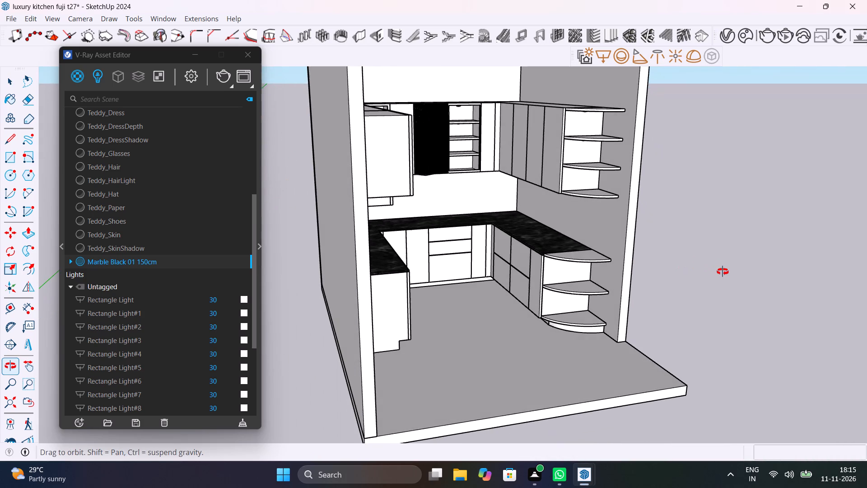
pyautogui.moveTo(722, 272); pyautogui.dragTo(720, 269, button='middle')
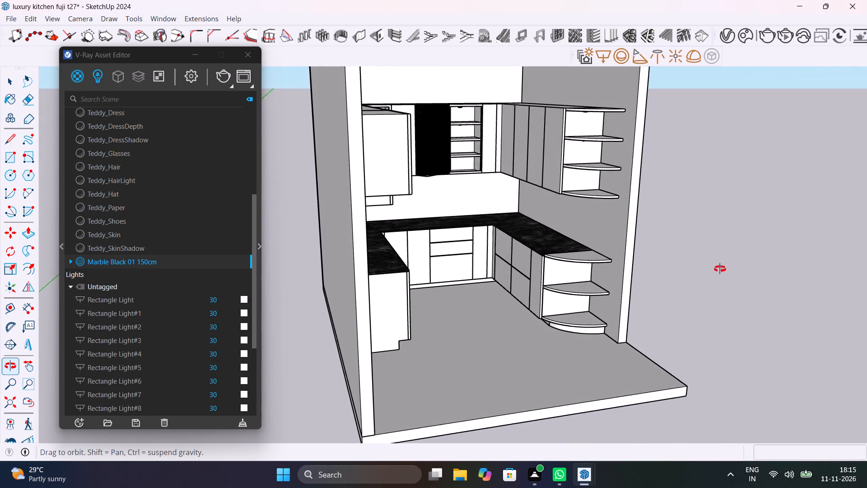
pyautogui.moveTo(720, 269); pyautogui.dragTo(634, 284, button='middle')
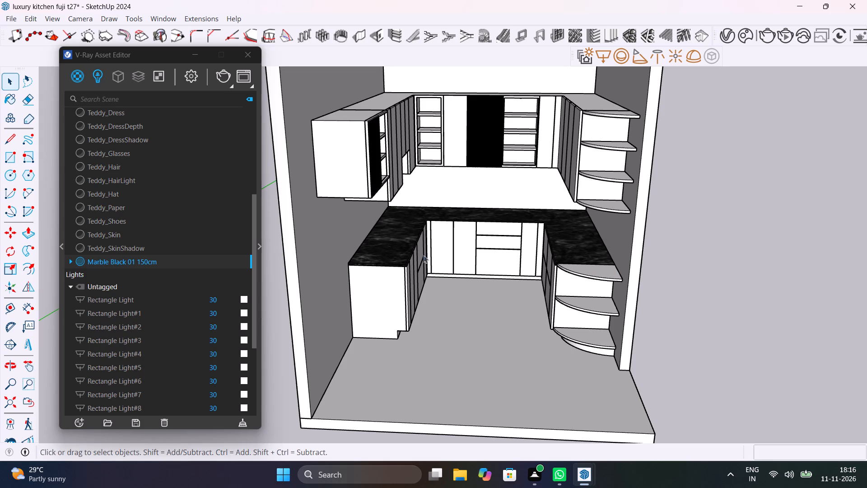
# Close the V-Ray Asset Editor and examine the back wall between the wall cabinets and the marble worktop.
pyautogui.keyDown('shift'); pyautogui.moveTo(370, 265); pyautogui.dragTo(372, 267, button='middle'); pyautogui.keyUp('shift')
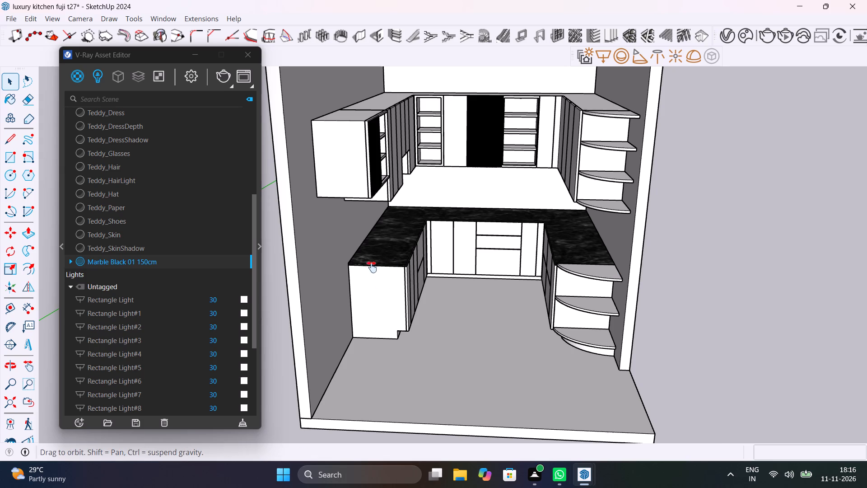
pyautogui.keyDown('shift'); pyautogui.moveTo(372, 267); pyautogui.dragTo(500, 190, button='middle'); pyautogui.keyUp('shift')
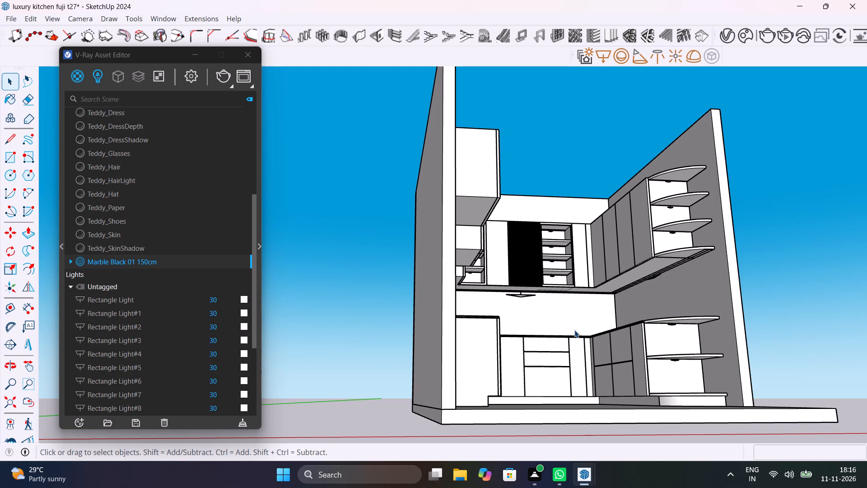
pyautogui.moveTo(574, 330); pyautogui.dragTo(497, 327, button='middle')
pyautogui.scroll(15, 526, 282)
pyautogui.moveTo(593, 345); pyautogui.dragTo(597, 327, button='middle')
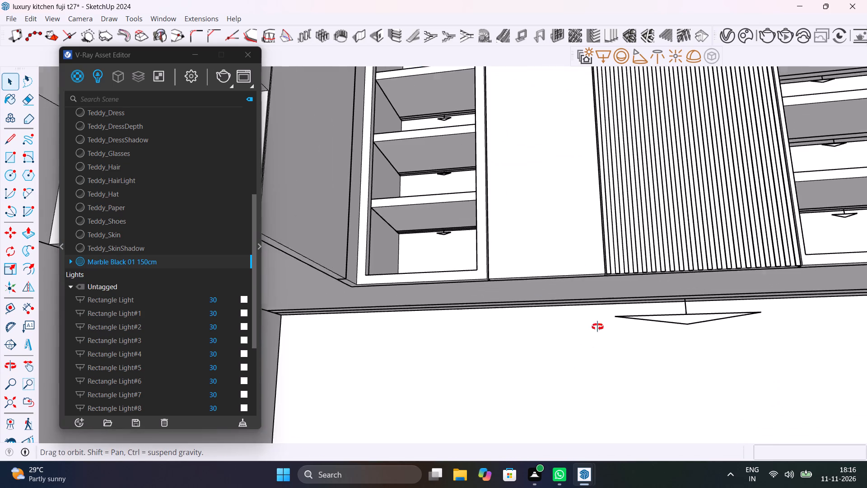
pyautogui.moveTo(597, 327); pyautogui.dragTo(524, 357, button='middle')
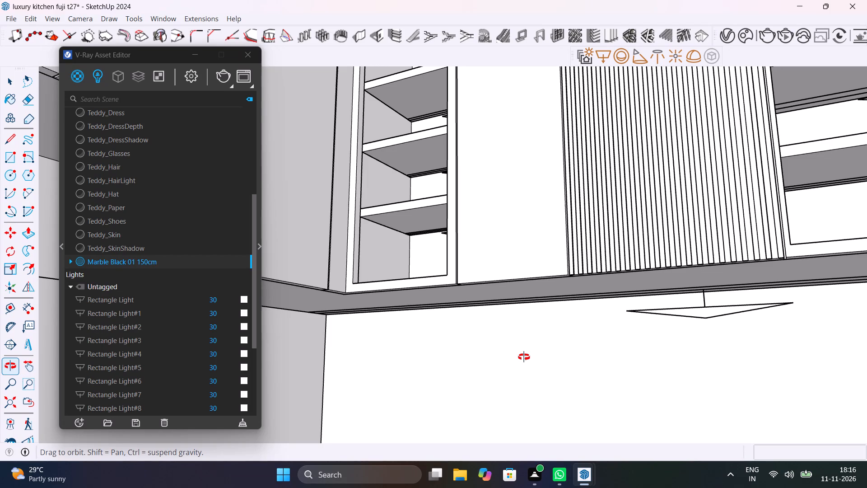
pyautogui.moveTo(524, 357); pyautogui.dragTo(648, 376, button='middle')
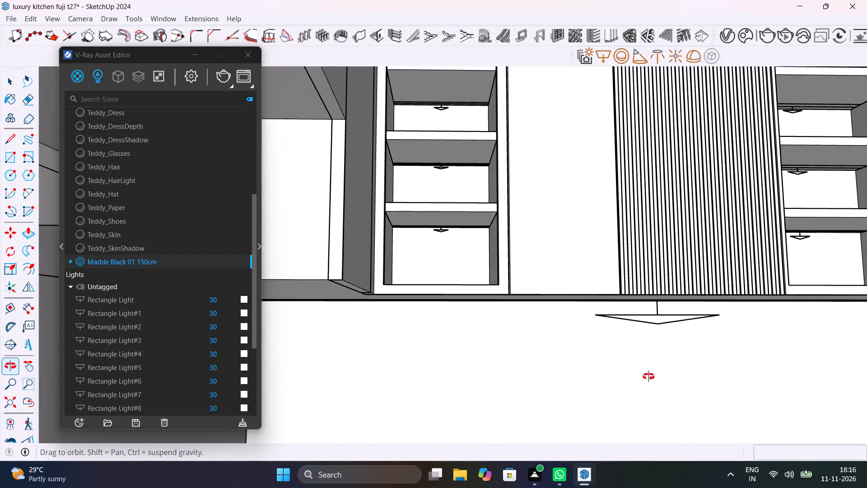
pyautogui.moveTo(648, 376); pyautogui.dragTo(572, 360, button='middle')
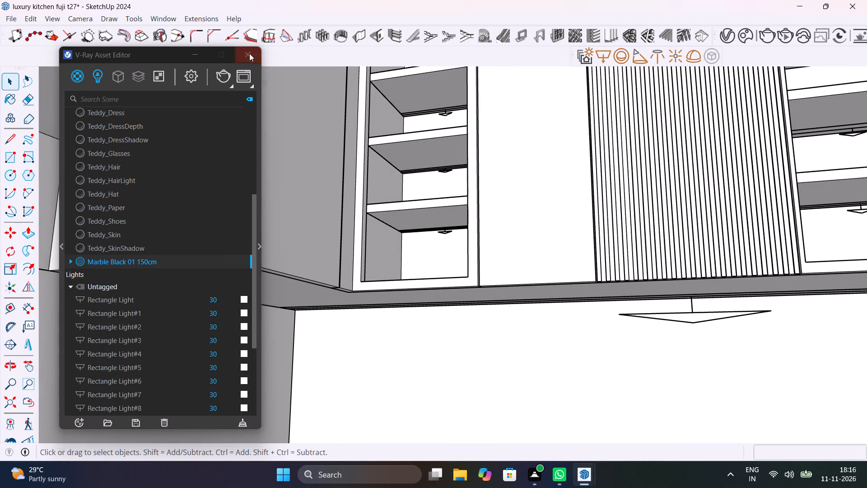
pyautogui.click(249, 53)
pyautogui.moveTo(615, 409); pyautogui.dragTo(576, 374, button='middle')
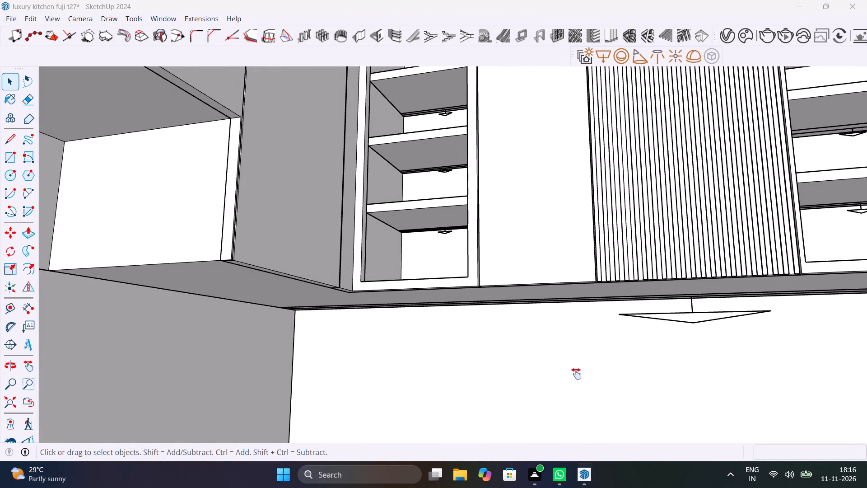
pyautogui.moveTo(576, 374); pyautogui.dragTo(553, 276, button='middle')
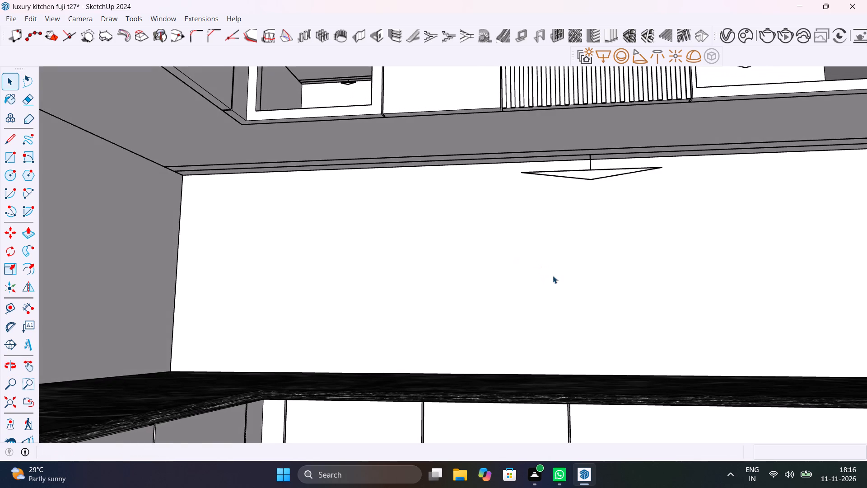
# Draw a backsplash rectangle about 9' 4" by 2' 2 13/16" on the back wall, from below the wall cabinets down to the worktop.
pyautogui.press('r')
pyautogui.click(186, 177)
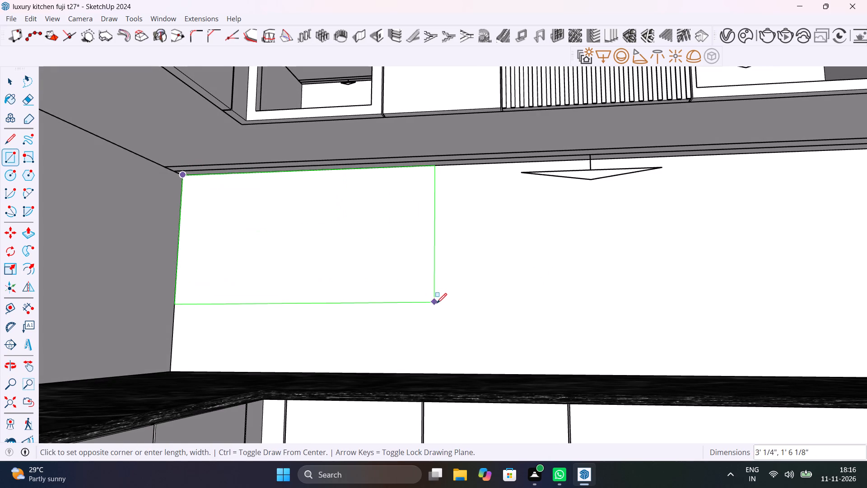
pyautogui.scroll(-4, 437, 303)
pyautogui.keyDown('shift'); pyautogui.moveTo(536, 330); pyautogui.dragTo(533, 330, button='middle'); pyautogui.keyUp('shift')
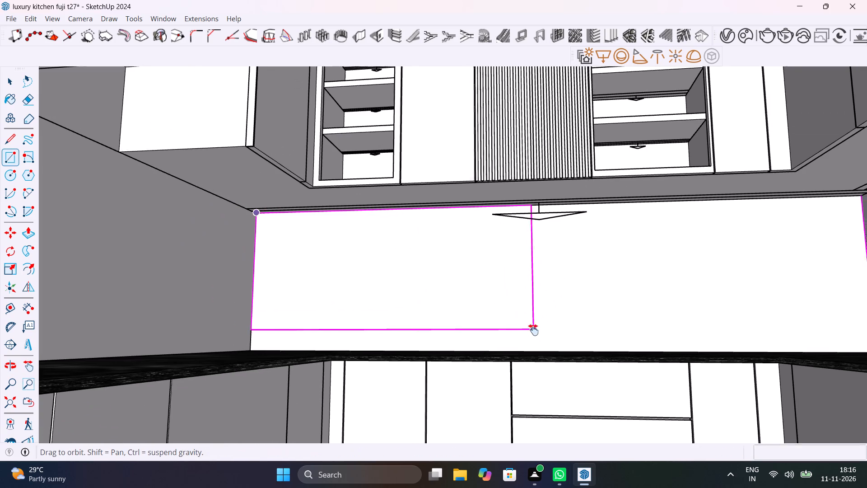
pyautogui.keyDown('shift'); pyautogui.moveTo(533, 330); pyautogui.dragTo(457, 334, button='middle'); pyautogui.keyUp('shift')
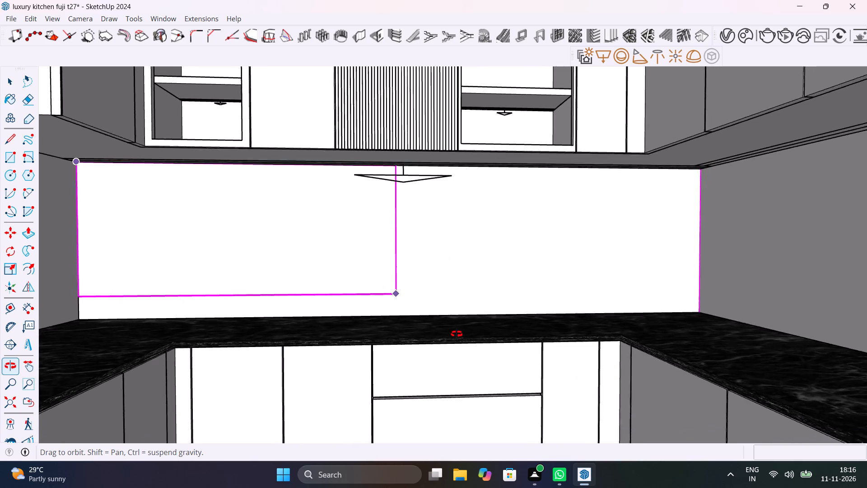
pyautogui.keyDown('shift'); pyautogui.moveTo(457, 334); pyautogui.dragTo(462, 308, button='middle'); pyautogui.keyUp('shift')
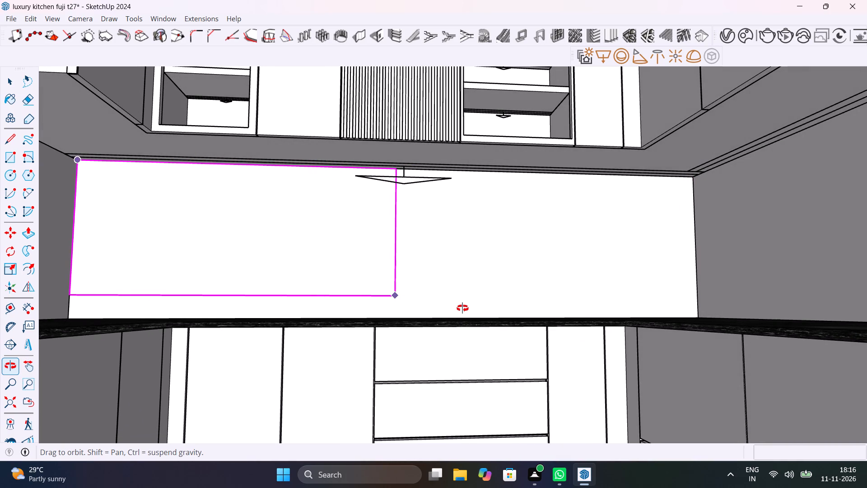
pyautogui.keyDown('shift'); pyautogui.moveTo(462, 308); pyautogui.dragTo(464, 298, button='middle'); pyautogui.keyUp('shift')
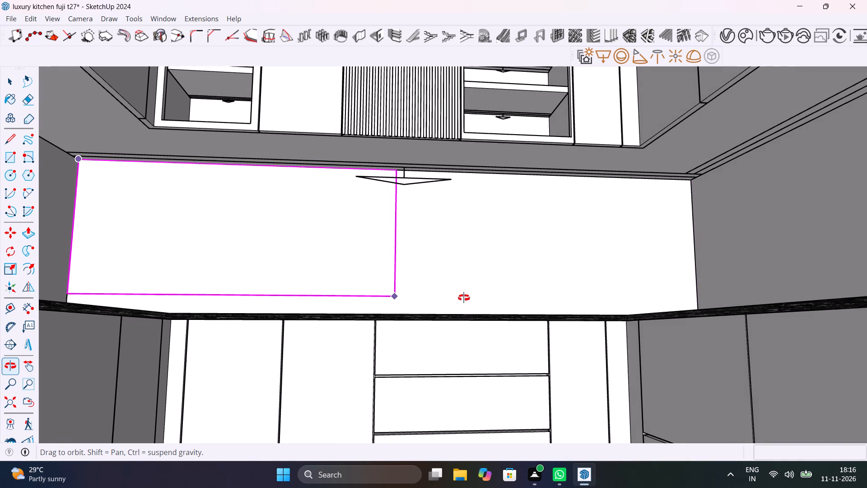
pyautogui.keyDown('shift'); pyautogui.moveTo(464, 298); pyautogui.dragTo(464, 297, button='middle'); pyautogui.keyUp('shift')
pyautogui.scroll(5, 696, 300)
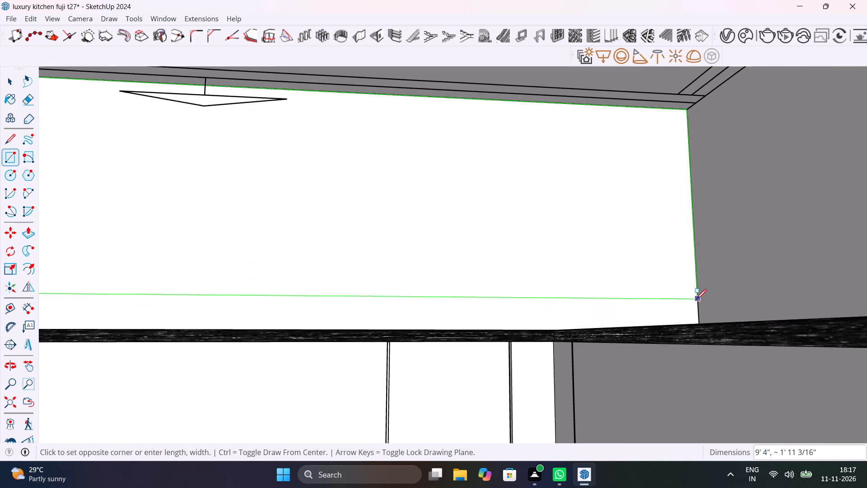
pyautogui.scroll(1, 696, 303)
pyautogui.moveTo(697, 305); pyautogui.dragTo(701, 346, button='middle')
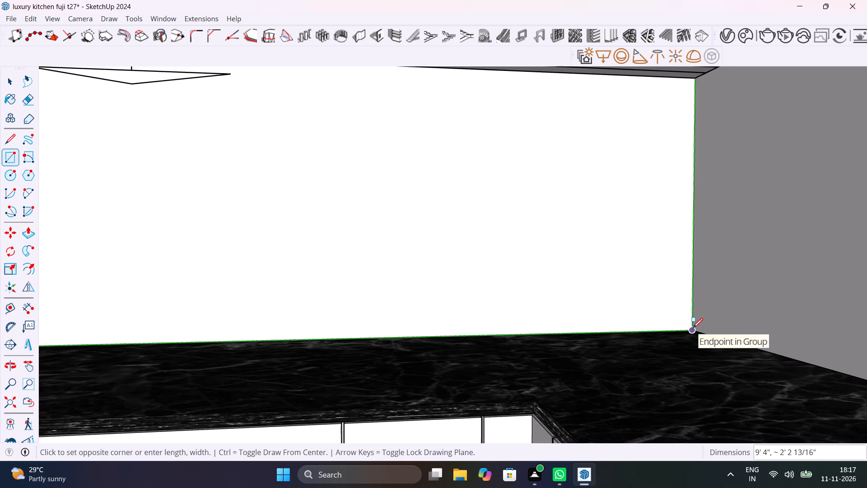
pyautogui.click(693, 328)
pyautogui.scroll(-7, 612, 311)
pyautogui.press('space')
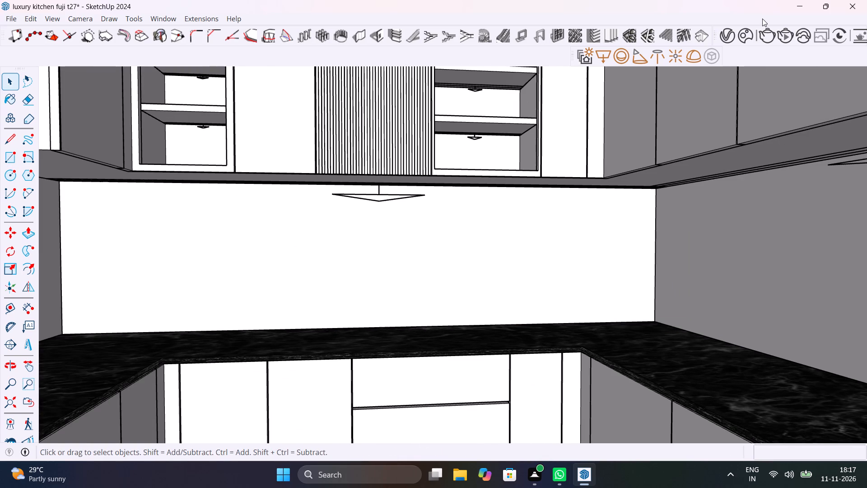
# Search the online Chaos Cosmos library for "marble" and look through the assets for a backsplash material.
pyautogui.click(743, 36)
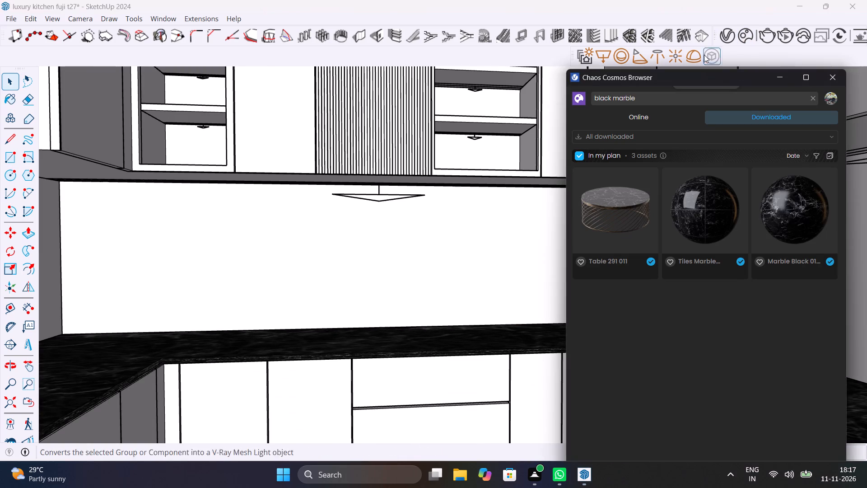
pyautogui.click(648, 121)
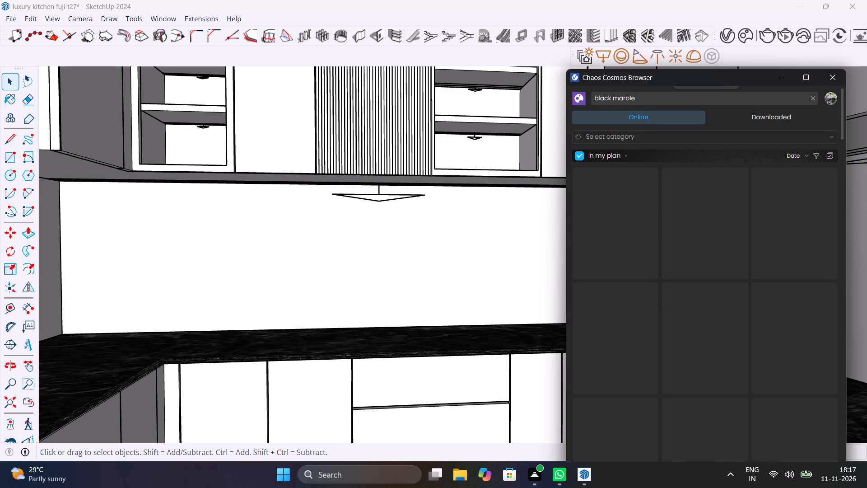
pyautogui.click(610, 99)
pyautogui.press('BackSpace')
pyautogui.press('BackSpace')
pyautogui.press('BackSpace')
pyautogui.press('BackSpace')
pyautogui.press('BackSpace')
pyautogui.press('BackSpace')
pyautogui.press('BackSpace')
pyautogui.press('BackSpace')
pyautogui.press('BackSpace')
pyautogui.press('Return')
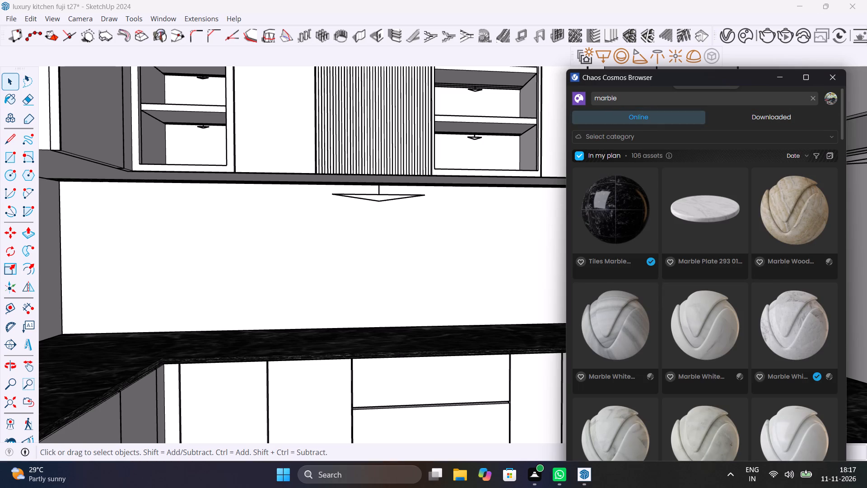
pyautogui.scroll(-8, 792, 297)
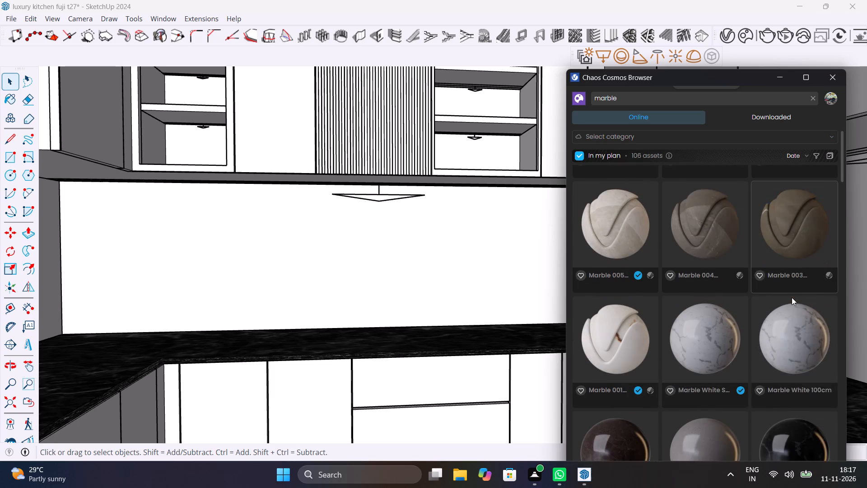
pyautogui.scroll(-5, 792, 297)
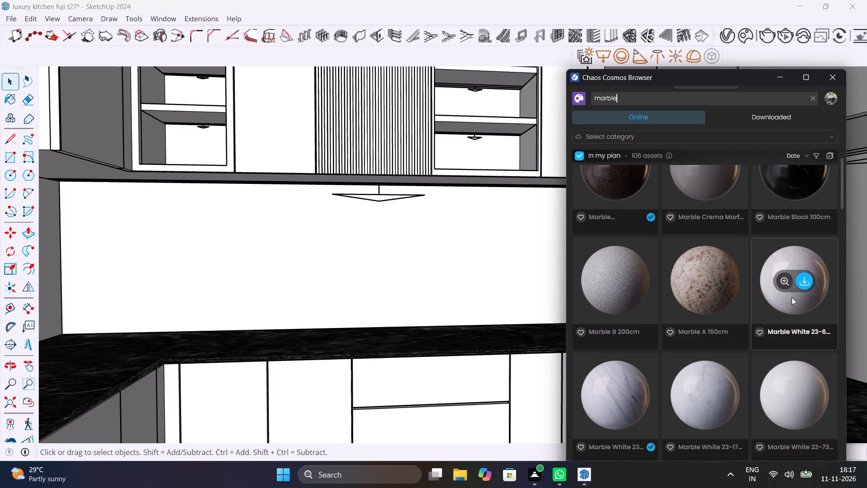
pyautogui.scroll(-5, 792, 297)
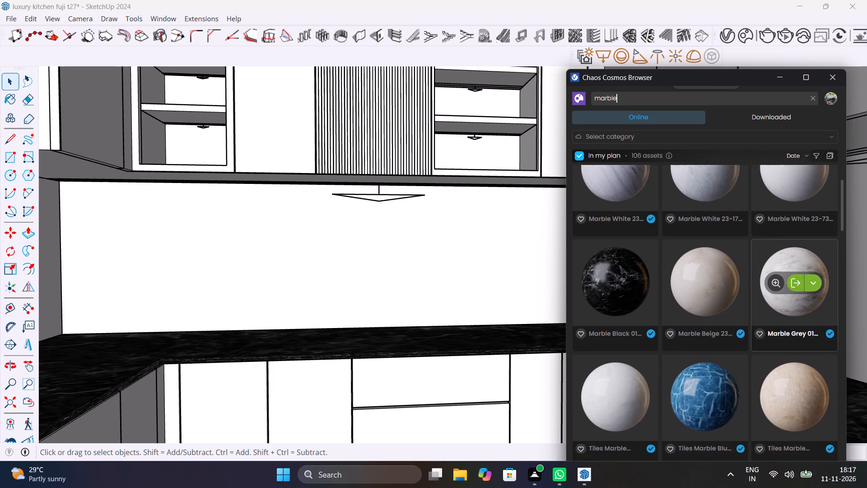
pyautogui.scroll(-17, 792, 298)
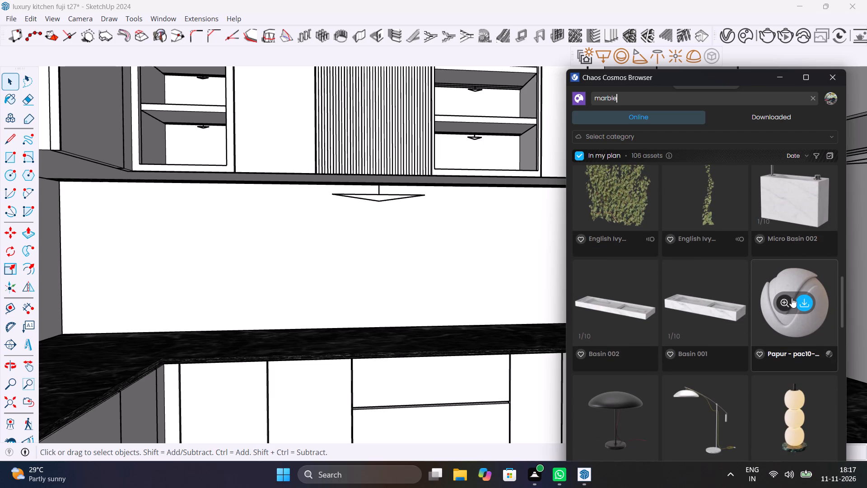
pyautogui.scroll(-7, 792, 298)
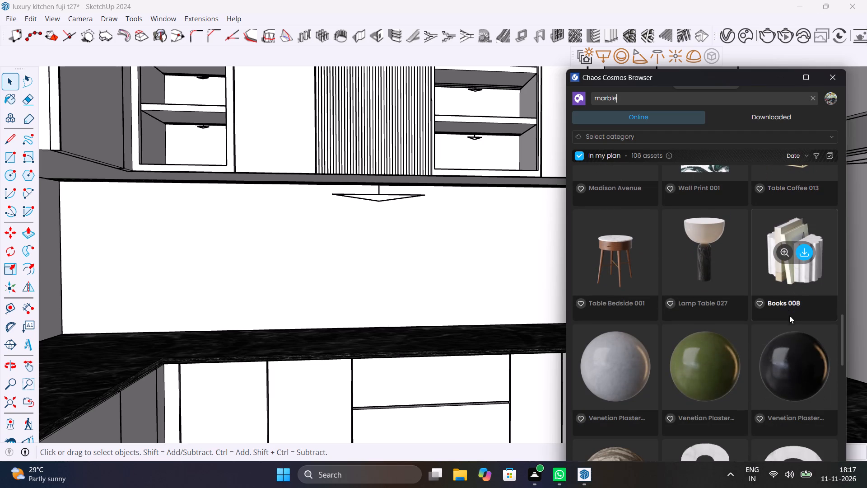
pyautogui.scroll(-8, 769, 283)
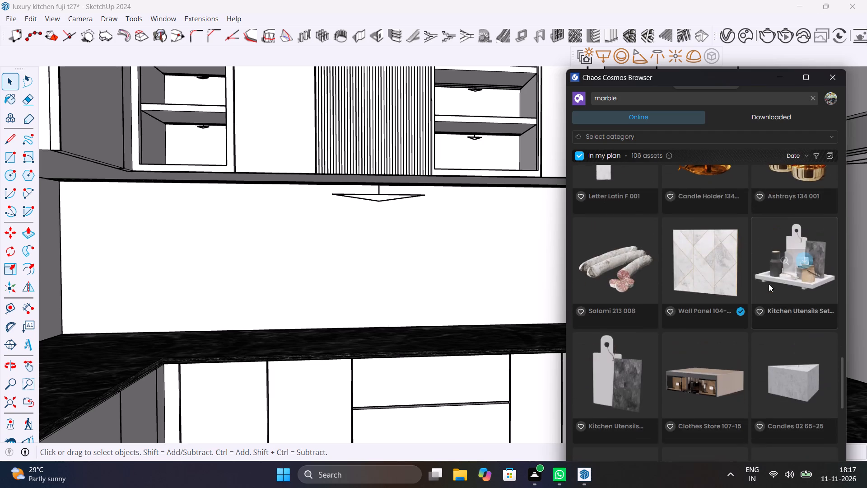
pyautogui.scroll(-15, 769, 284)
pyautogui.scroll(-11, 768, 285)
# Search the online Chaos Cosmos library for "tiles", look through the assets for a backsplash material, and close the browser.
pyautogui.click(632, 98)
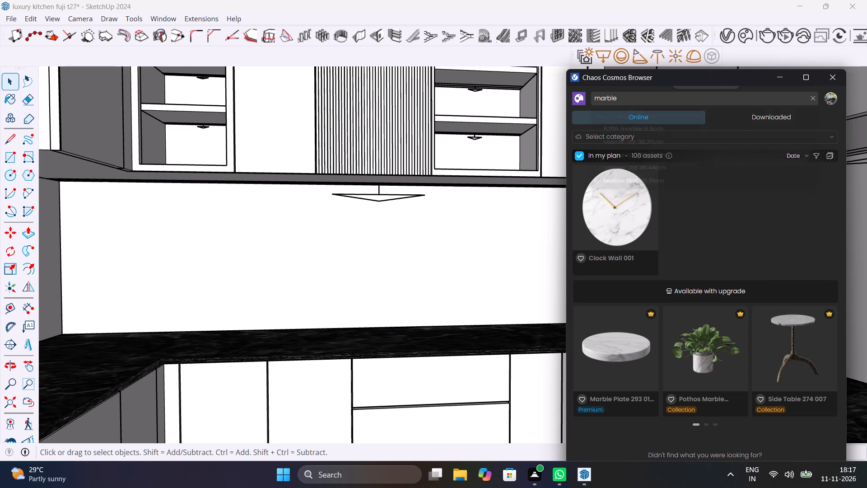
pyautogui.press('BackSpace')
pyautogui.press('BackSpace')
pyautogui.press('BackSpace')
pyautogui.press('BackSpace')
pyautogui.press('BackSpace')
pyautogui.press('BackSpace')
pyautogui.press('BackSpace')
pyautogui.press('BackSpace')
pyautogui.press('BackSpace')
pyautogui.press('BackSpace')
pyautogui.press('BackSpace')
pyautogui.press('BackSpace')
pyautogui.press('BackSpace')
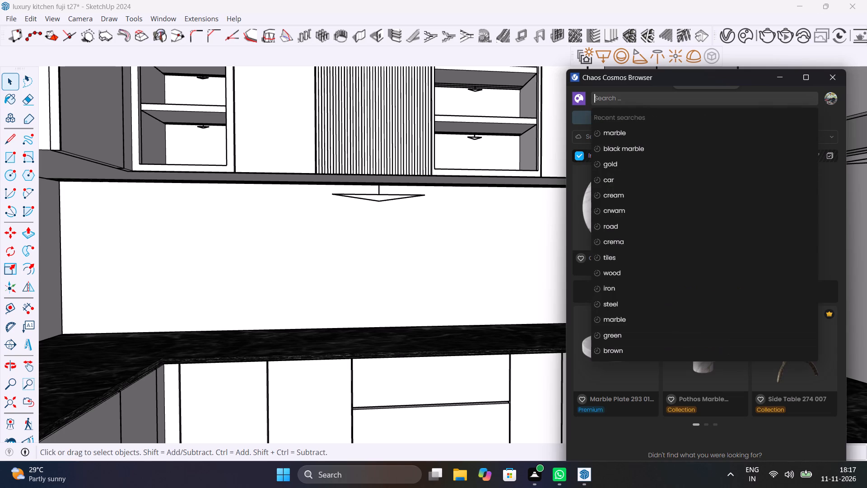
pyautogui.write('TO')
pyautogui.press('BackSpace')
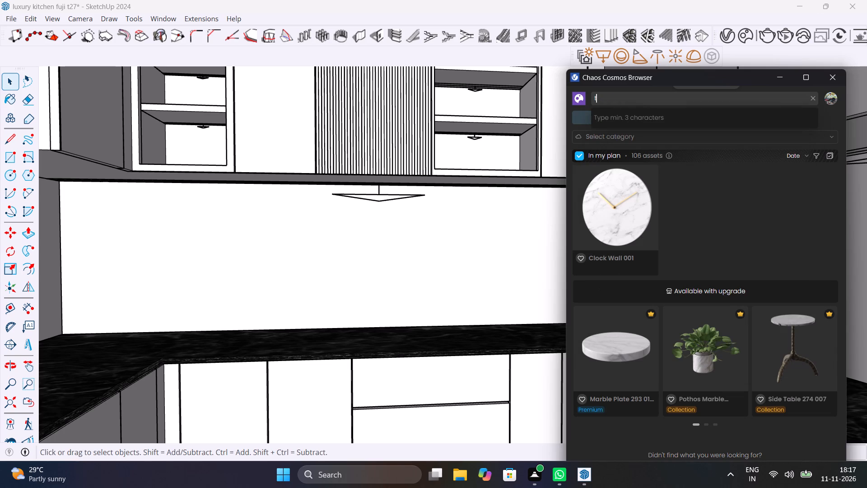
pyautogui.write('ILES')
pyautogui.press('Return')
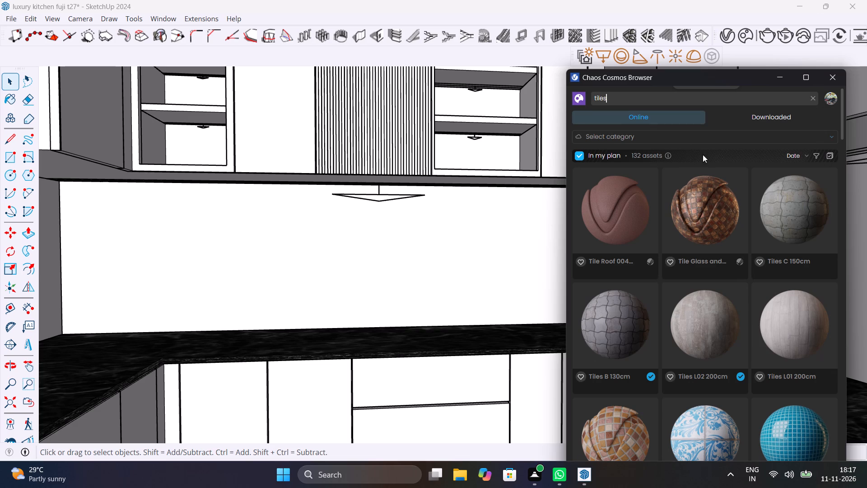
pyautogui.scroll(-3, 764, 316)
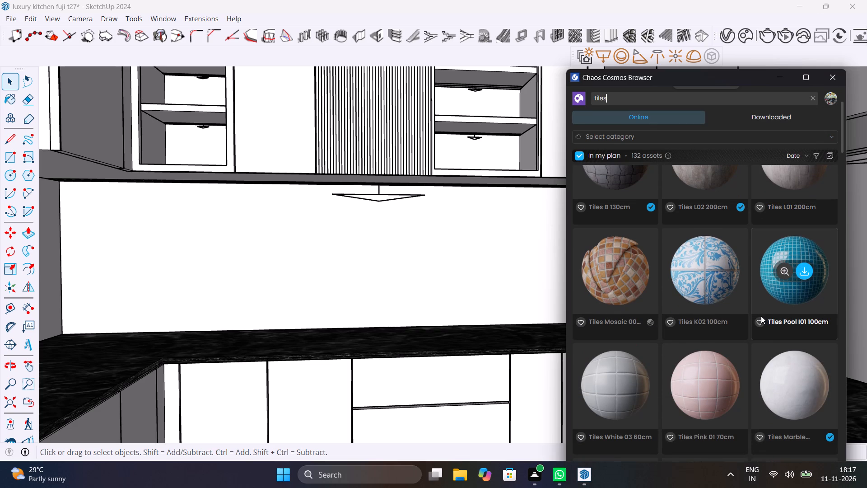
pyautogui.scroll(-4, 761, 316)
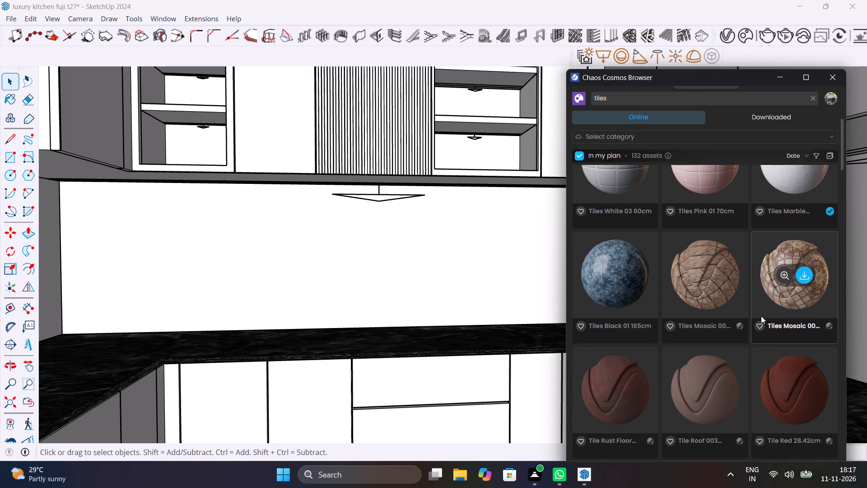
pyautogui.scroll(-5, 761, 316)
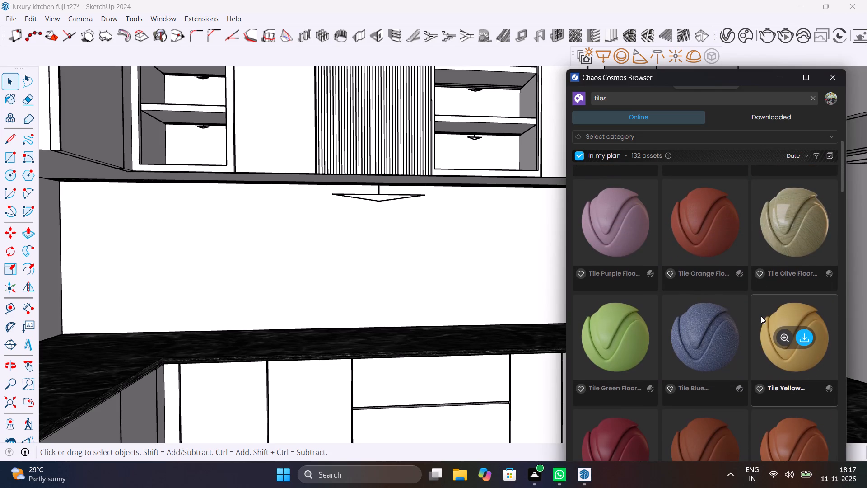
pyautogui.scroll(-5, 761, 316)
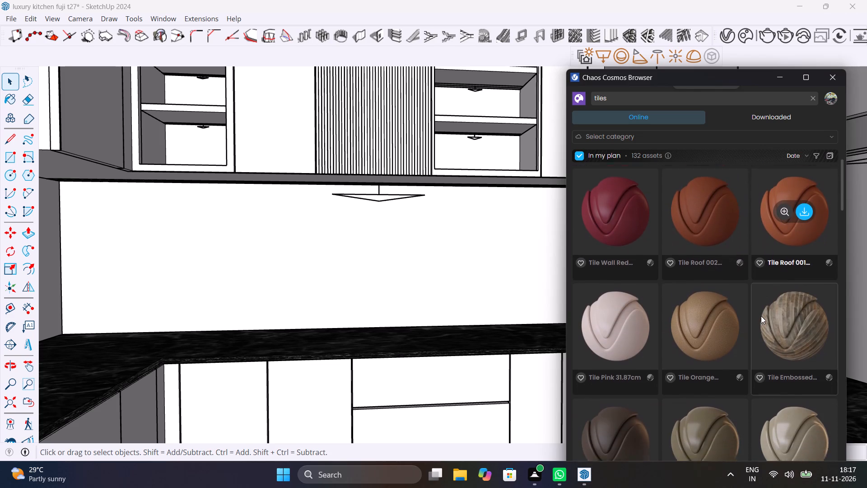
pyautogui.scroll(-5, 761, 316)
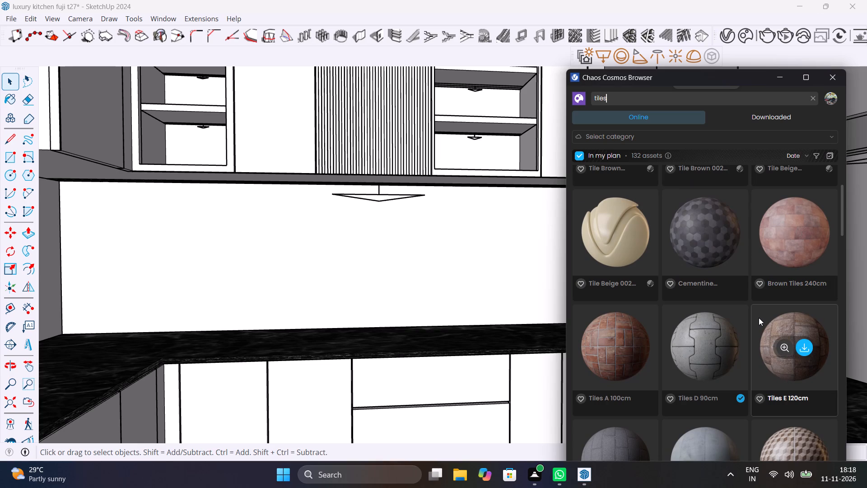
pyautogui.scroll(-1, 759, 318)
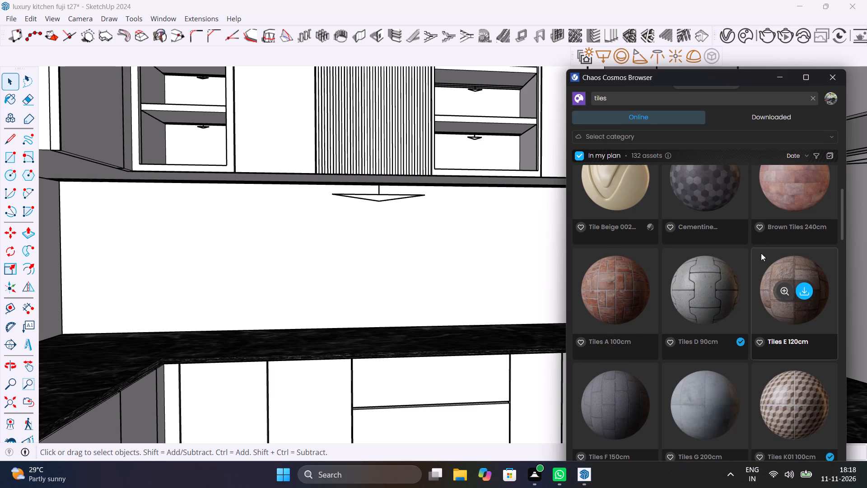
pyautogui.scroll(-2, 736, 353)
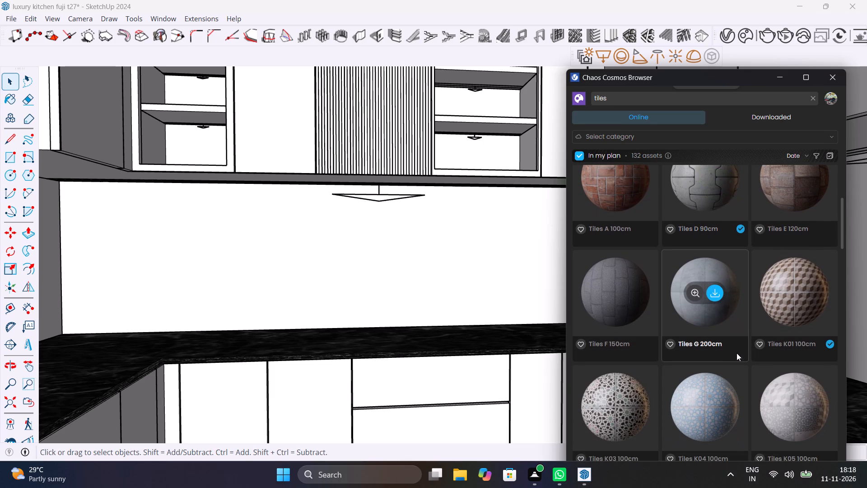
pyautogui.scroll(-5, 736, 353)
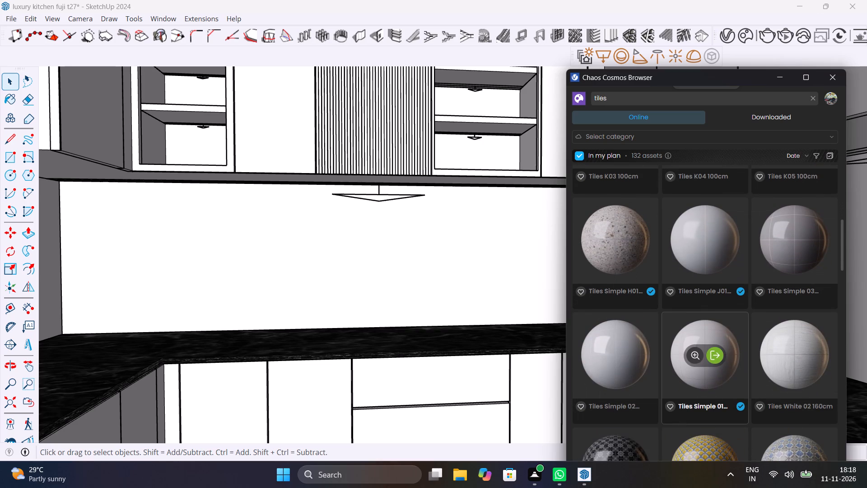
pyautogui.scroll(-1, 736, 353)
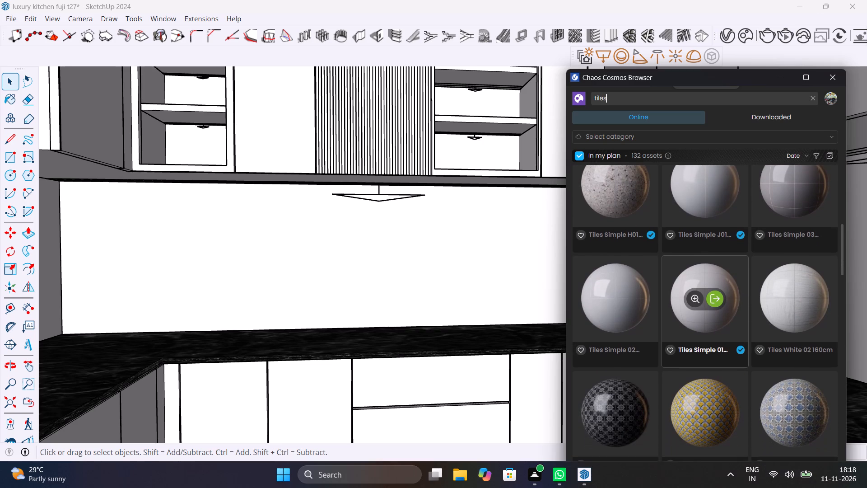
pyautogui.scroll(-1, 736, 353)
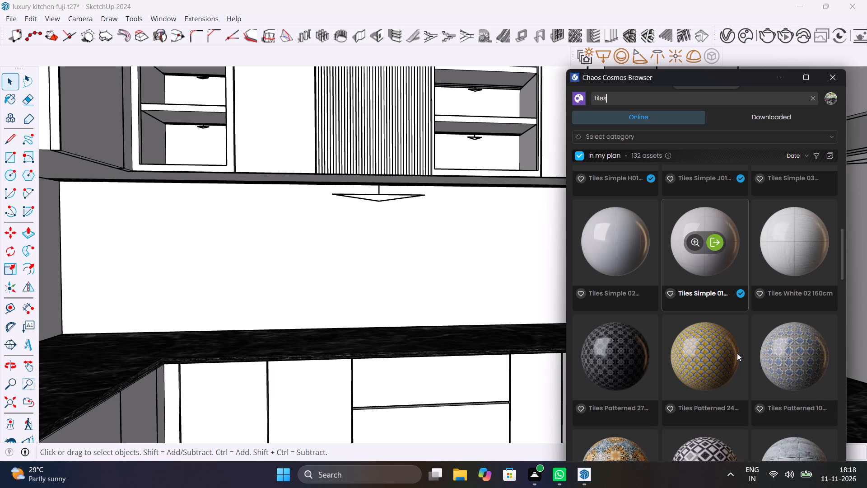
pyautogui.scroll(-4, 743, 351)
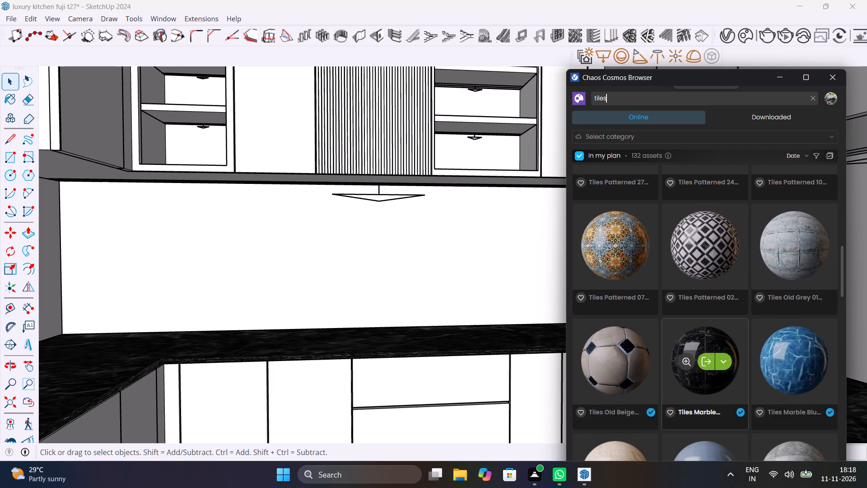
pyautogui.scroll(-2, 736, 347)
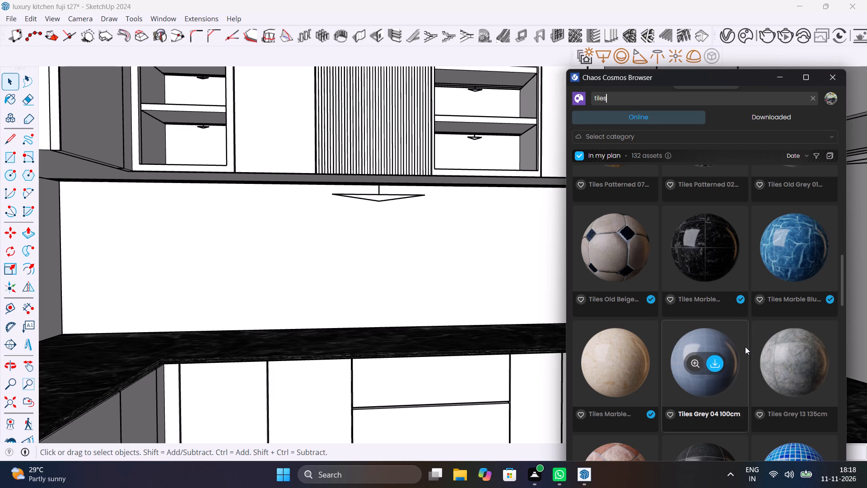
pyautogui.scroll(-1, 745, 347)
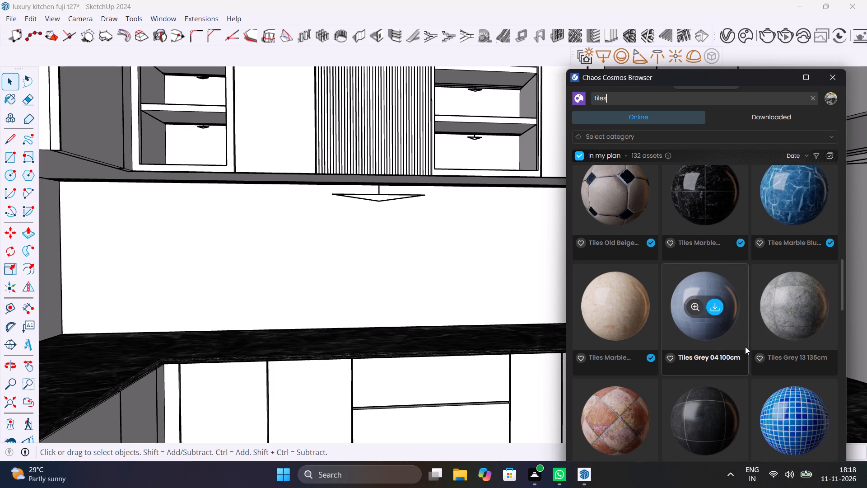
pyautogui.scroll(-3, 745, 347)
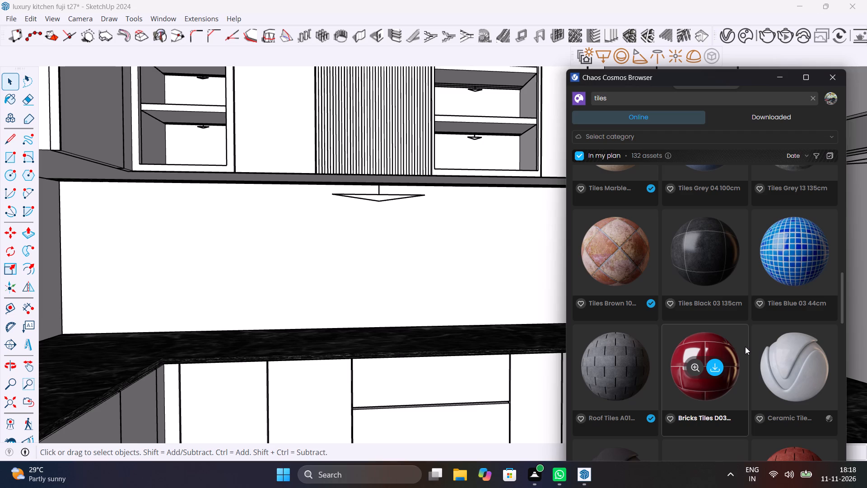
pyautogui.scroll(-4, 745, 347)
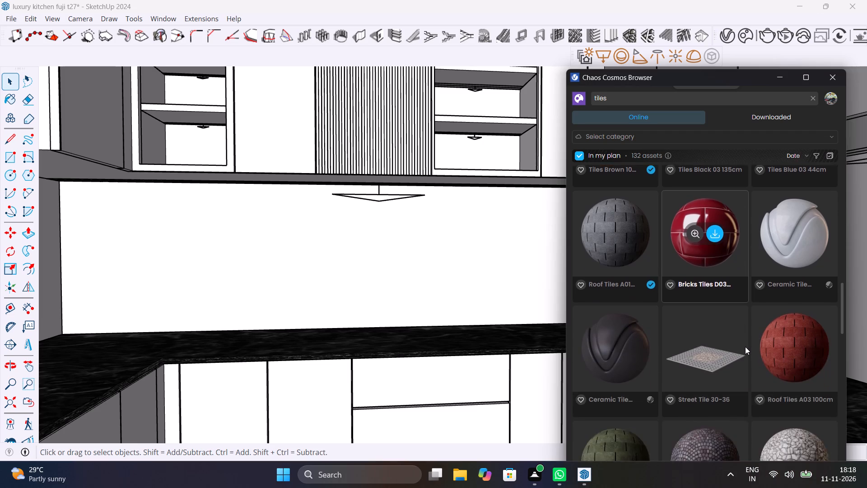
pyautogui.scroll(-6, 745, 347)
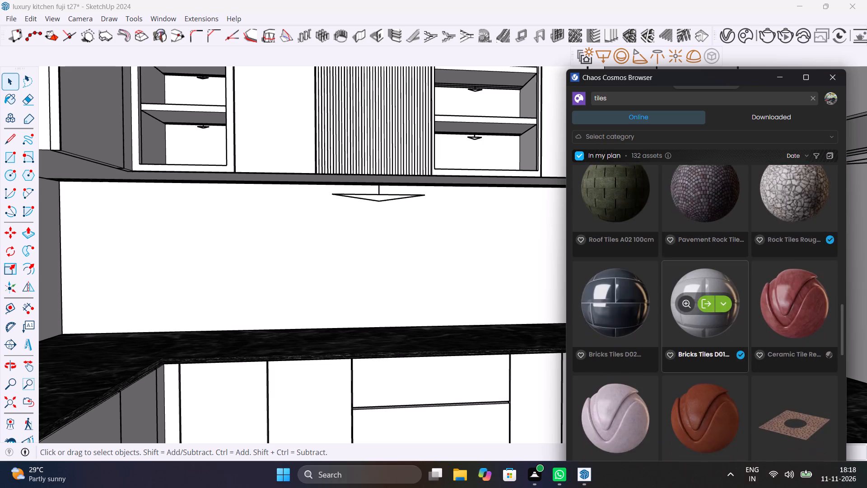
pyautogui.scroll(-6, 745, 347)
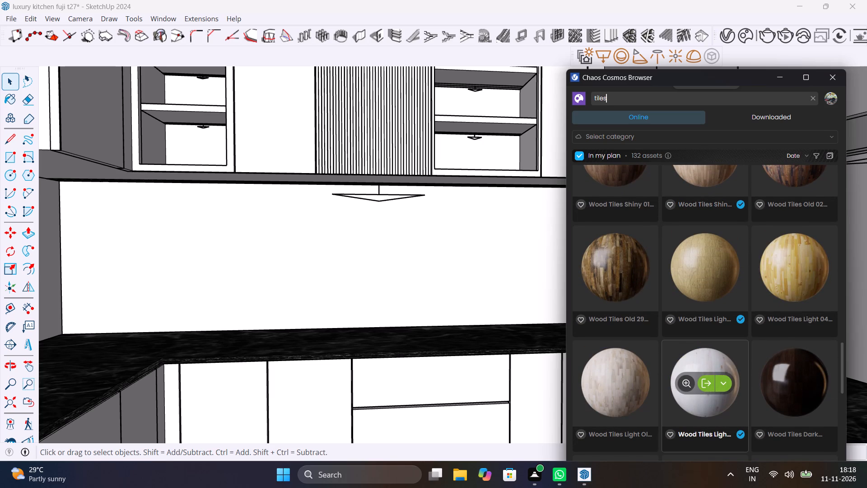
pyautogui.scroll(-3, 745, 347)
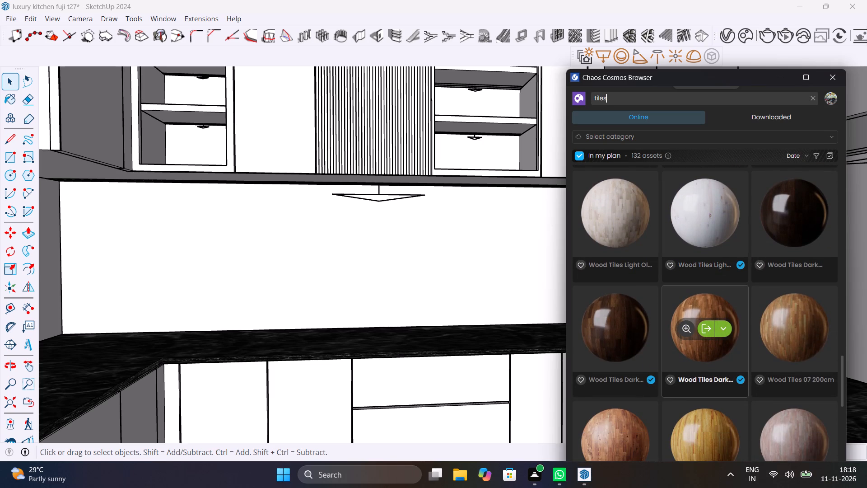
pyautogui.scroll(-3, 745, 347)
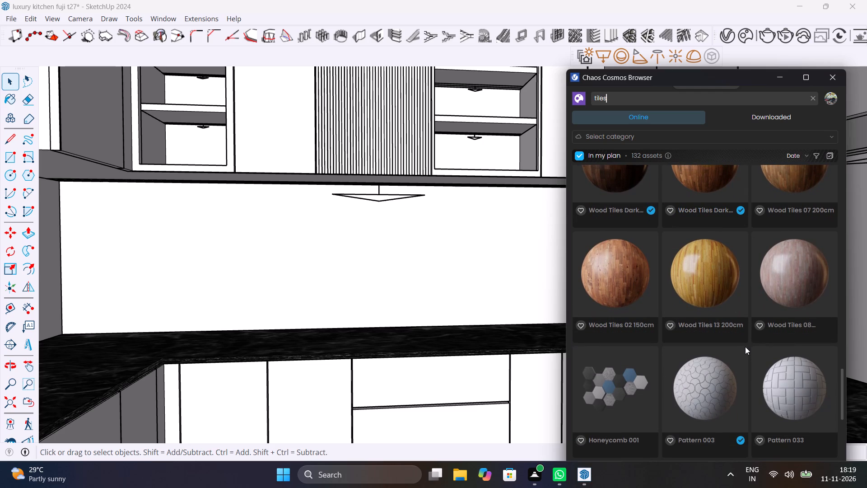
pyautogui.scroll(-3, 745, 347)
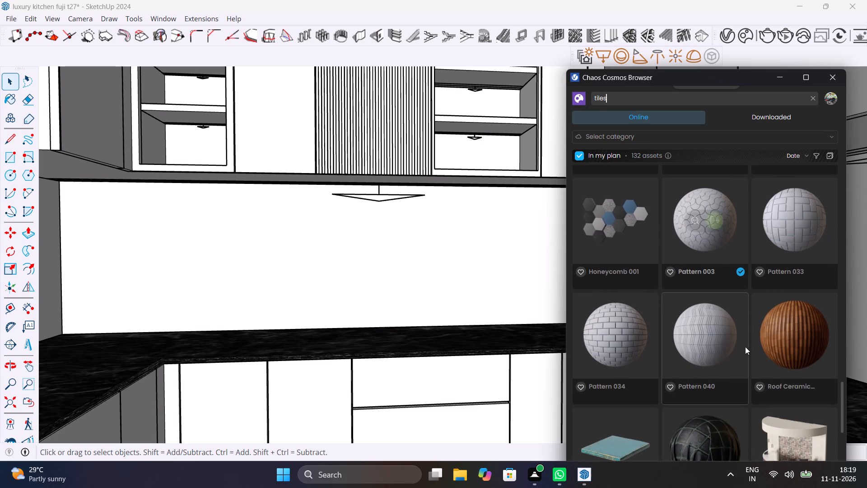
pyautogui.scroll(-3, 745, 347)
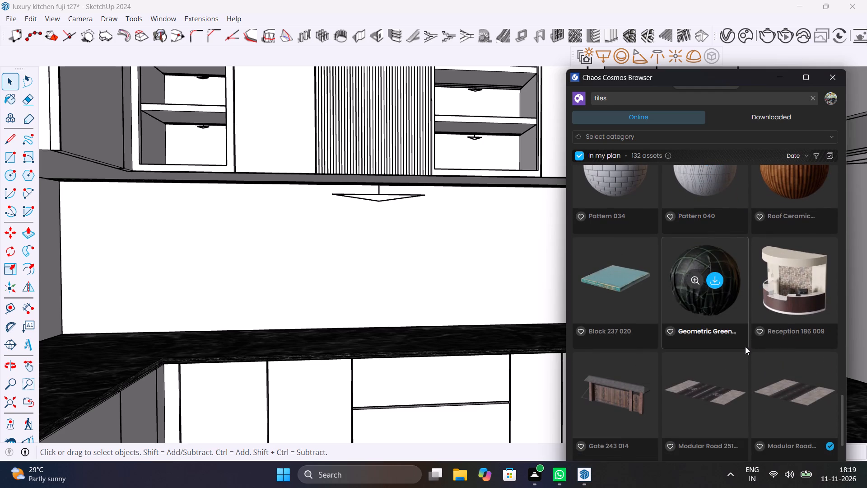
pyautogui.scroll(-5, 745, 347)
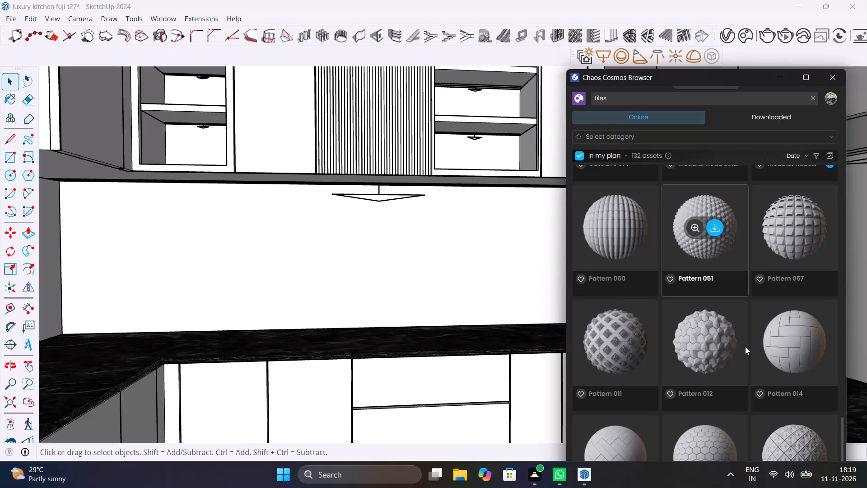
pyautogui.scroll(-3, 745, 347)
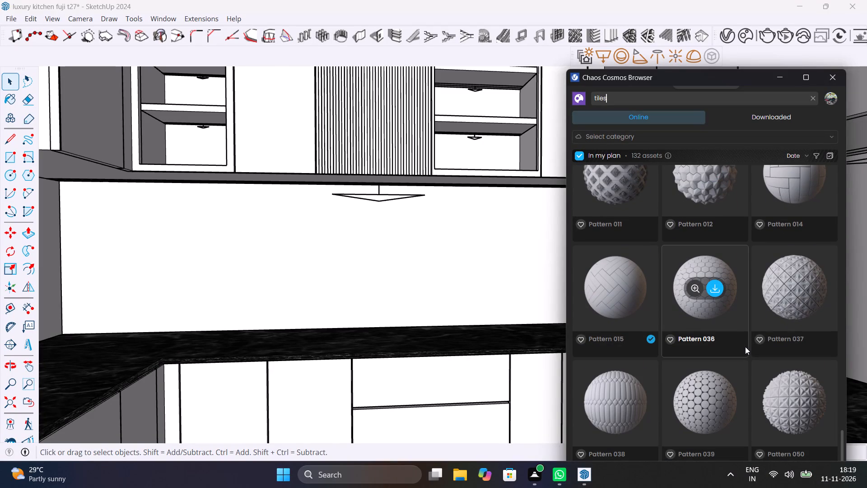
pyautogui.scroll(-5, 745, 347)
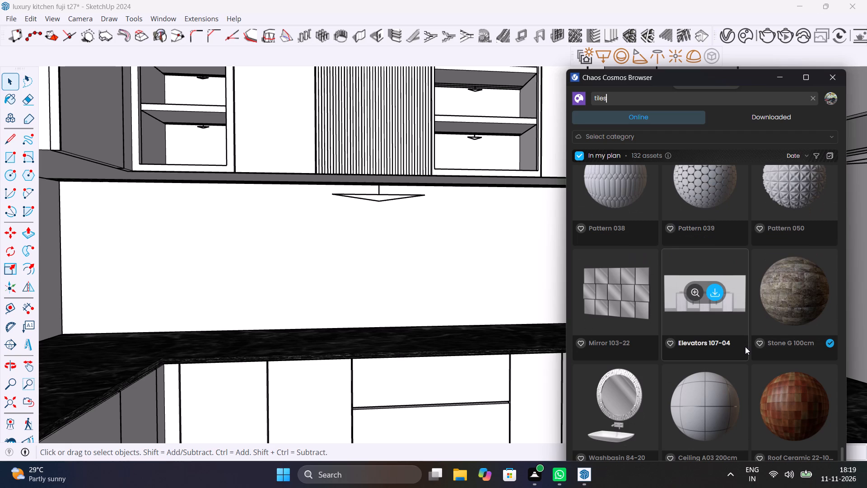
pyautogui.scroll(-2, 745, 347)
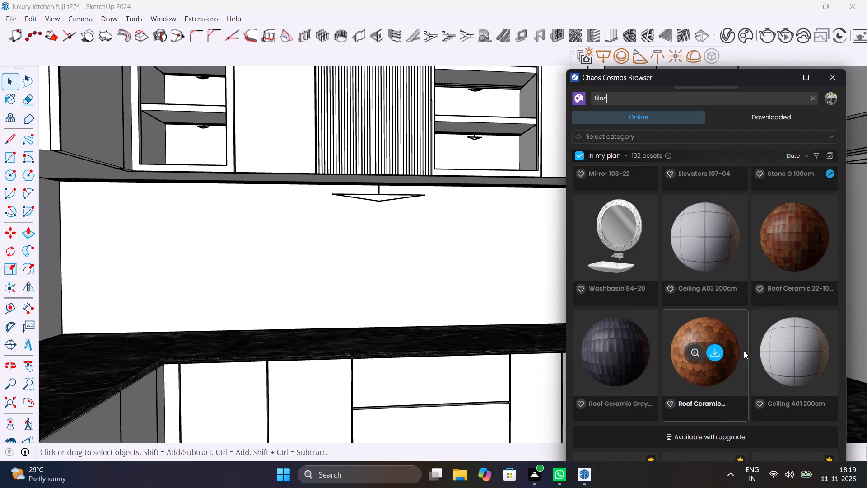
pyautogui.scroll(-3, 749, 312)
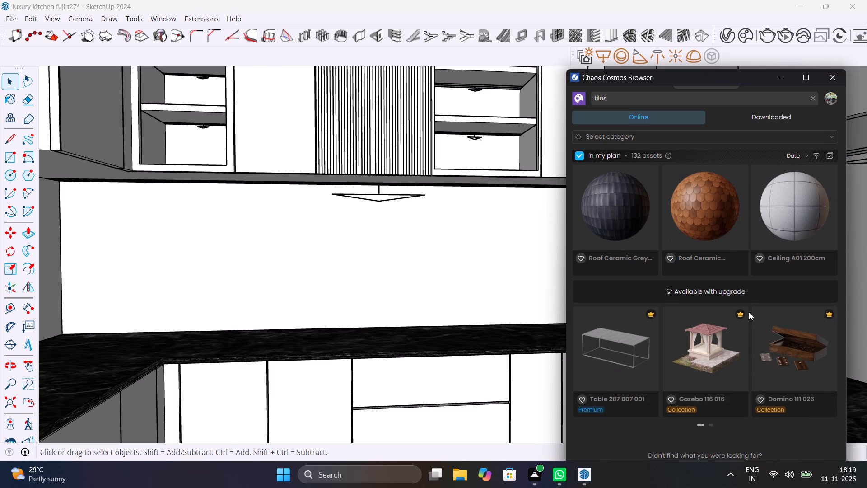
pyautogui.scroll(-2, 749, 312)
pyautogui.click(834, 82)
# Select the blank backsplash face on the back wall and save the model.
pyautogui.press('b')
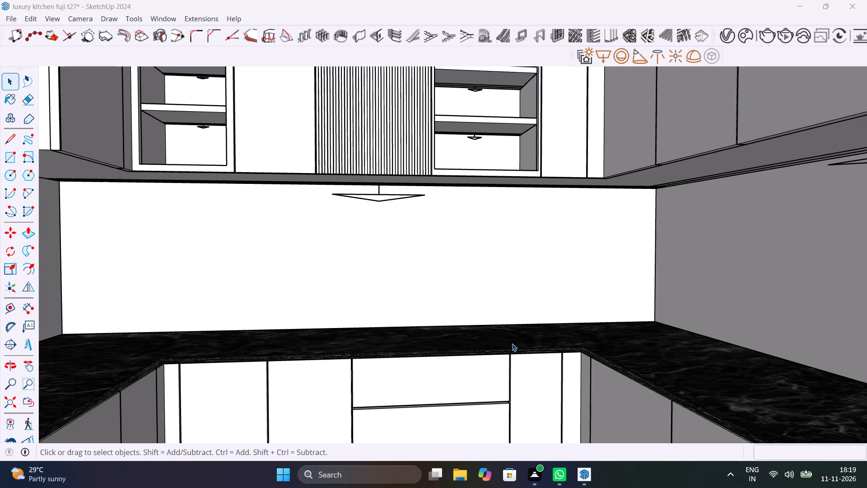
pyautogui.press('b')
pyautogui.scroll(-10, 395, 313)
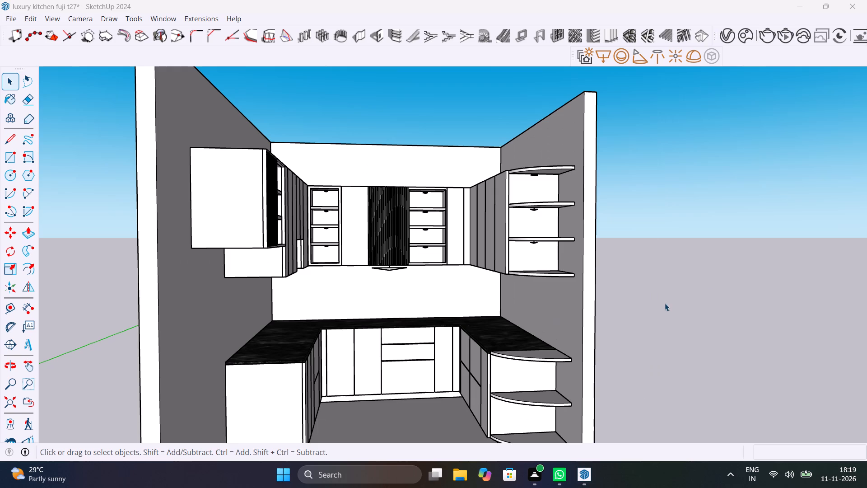
pyautogui.click(711, 290)
pyautogui.scroll(7, 382, 290)
pyautogui.click(416, 288)
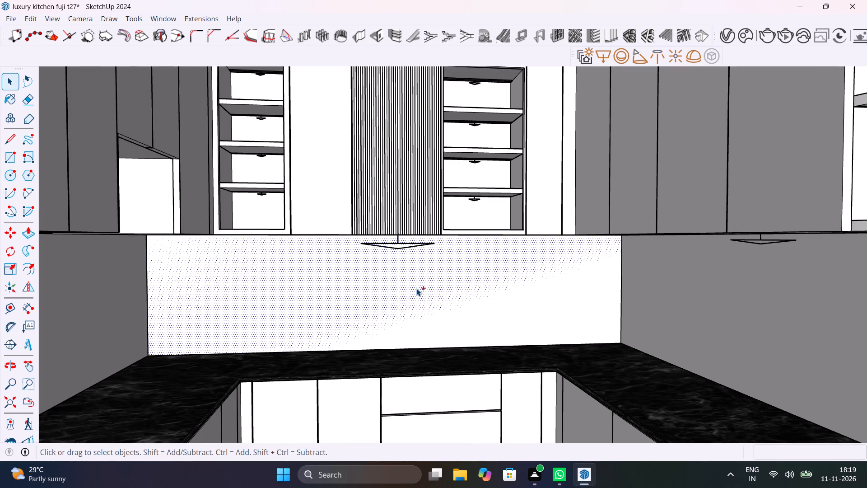
pyautogui.hotkey('ctrl', 's')
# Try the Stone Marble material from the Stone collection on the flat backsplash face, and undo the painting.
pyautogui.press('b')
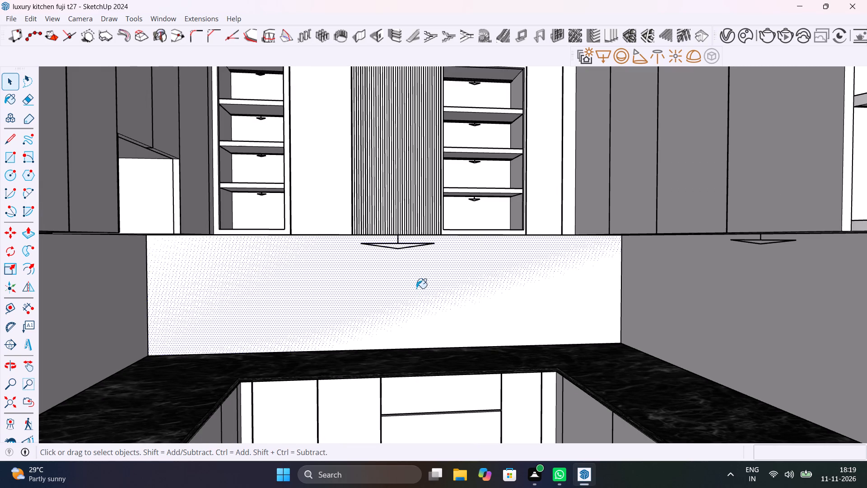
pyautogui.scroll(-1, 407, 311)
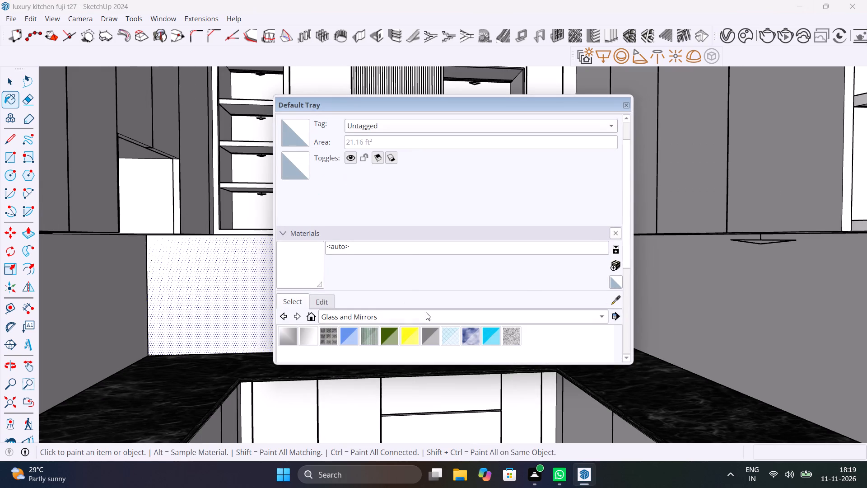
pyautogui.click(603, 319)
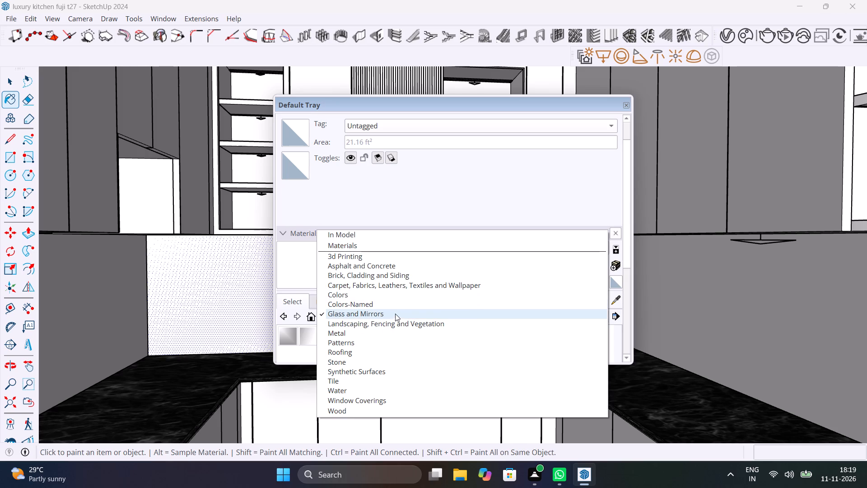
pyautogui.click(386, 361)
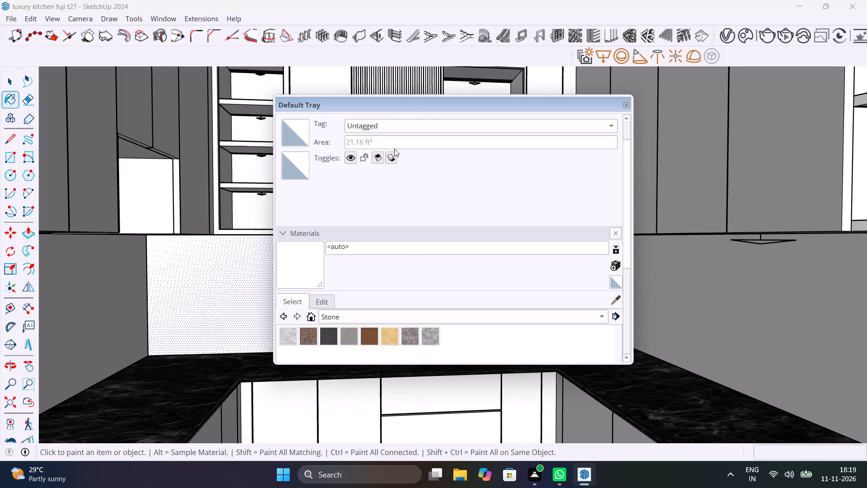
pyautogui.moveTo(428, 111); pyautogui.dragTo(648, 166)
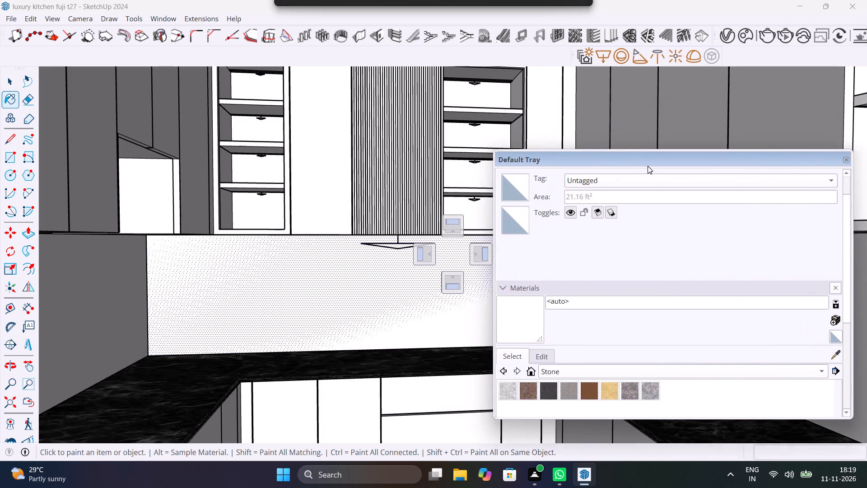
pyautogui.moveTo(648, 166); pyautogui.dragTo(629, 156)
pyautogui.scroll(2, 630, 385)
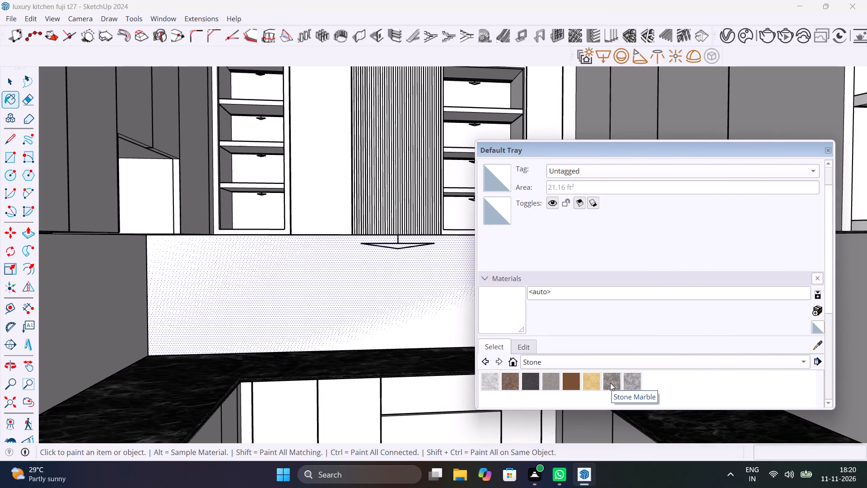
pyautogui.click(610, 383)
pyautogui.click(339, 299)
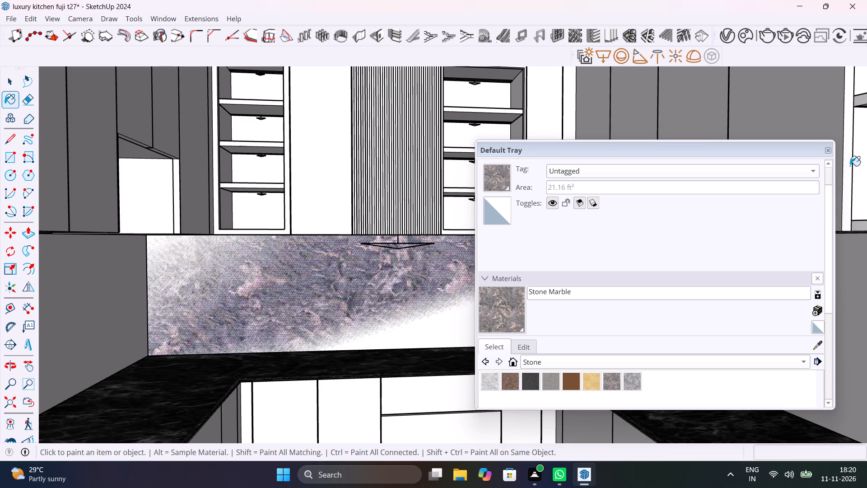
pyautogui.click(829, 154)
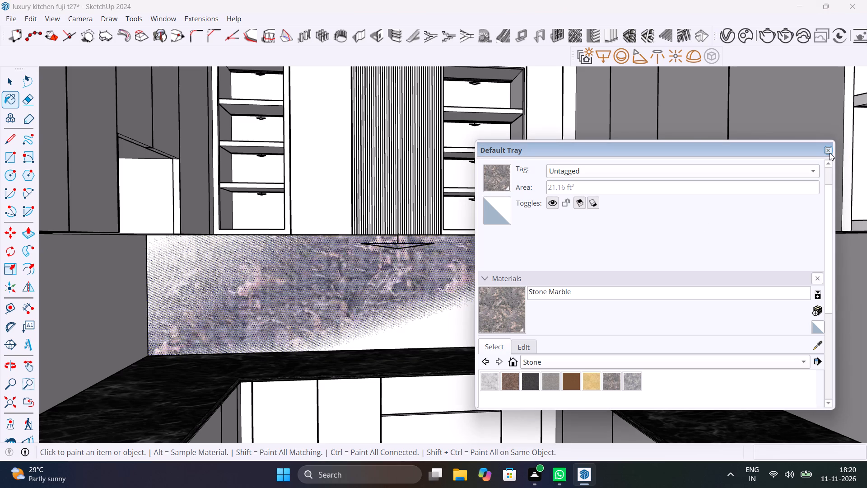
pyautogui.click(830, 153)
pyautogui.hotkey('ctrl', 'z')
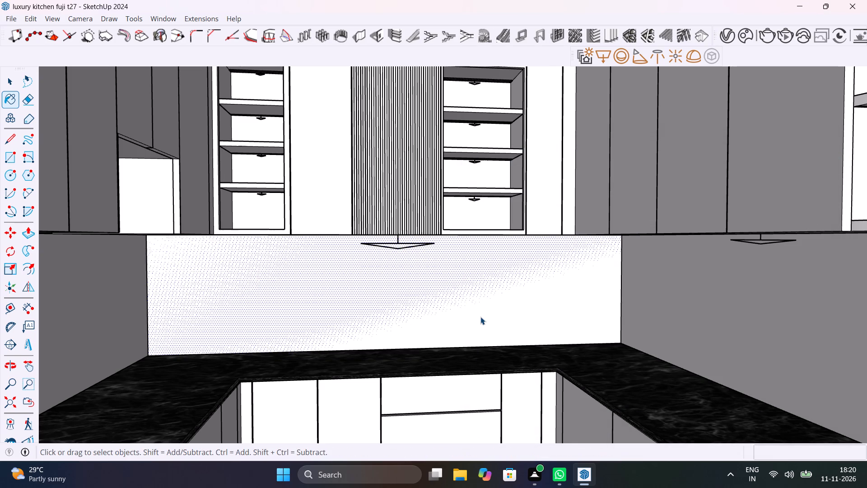
# Push/Pull the backsplash face out from the back wall by 0.1".
pyautogui.press('space')
pyautogui.click(480, 306)
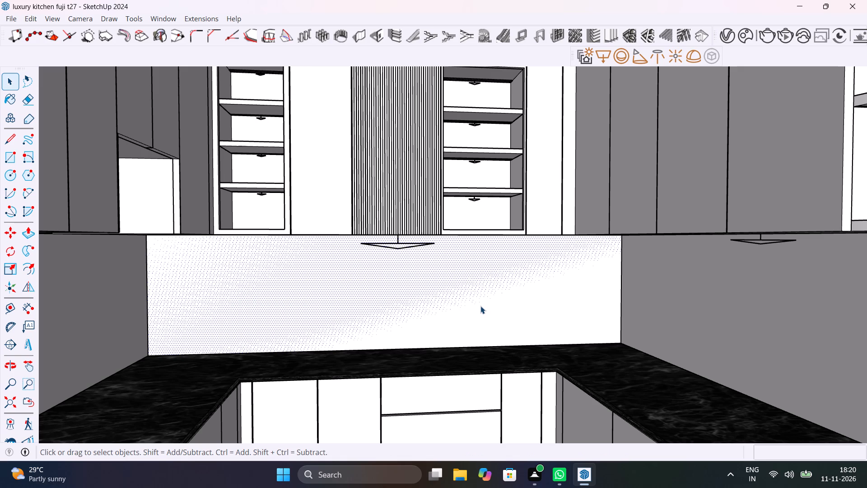
pyautogui.press('p')
pyautogui.click(480, 306)
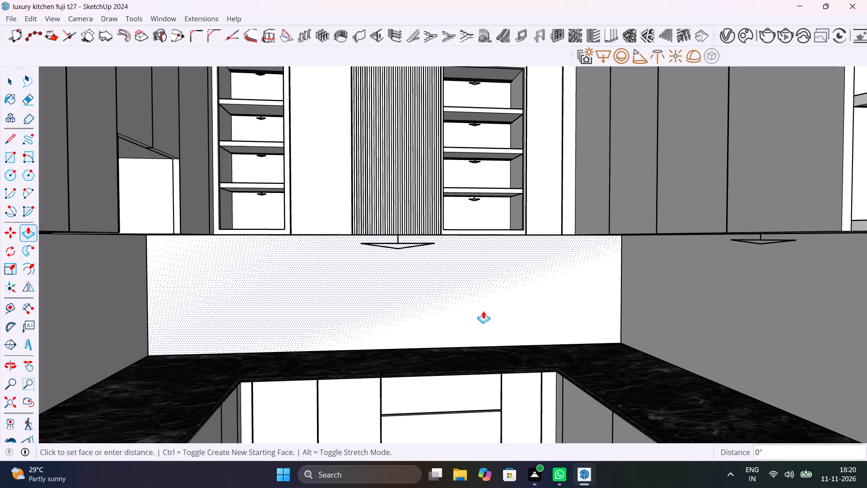
pyautogui.scroll(1, 472, 306)
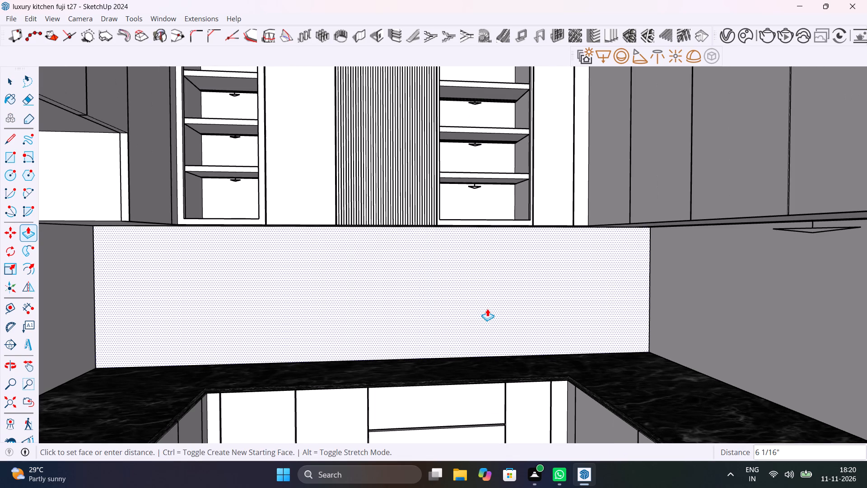
pyautogui.write('0.1"')
pyautogui.press('Return')
pyautogui.press('space')
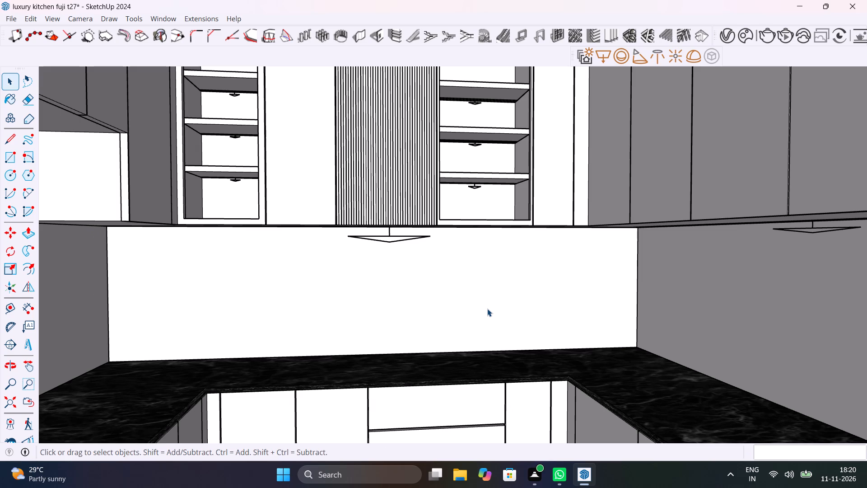
# Paint the front face of the thickened backsplash with Stone Marble from the Stone collection.
pyautogui.click(487, 309)
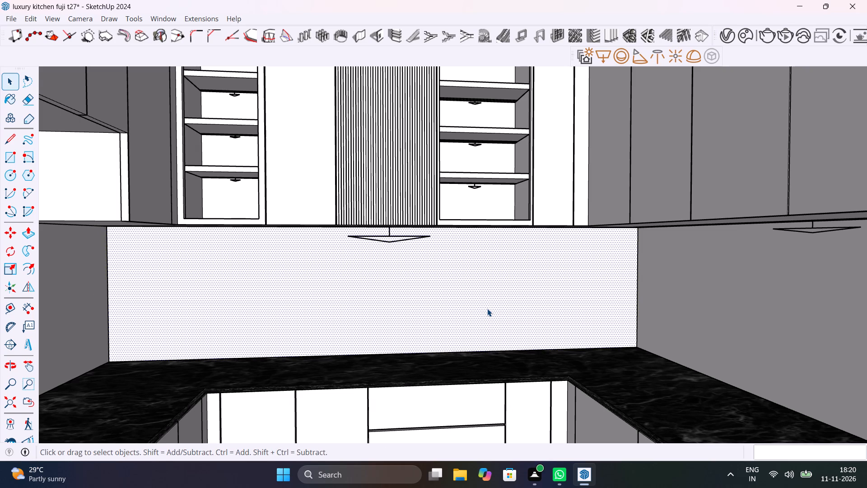
pyautogui.press('b')
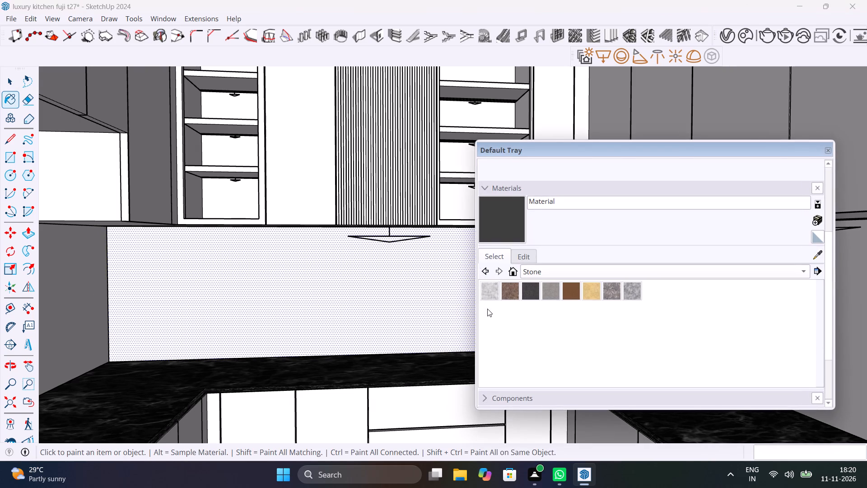
pyautogui.click(616, 293)
pyautogui.click(310, 295)
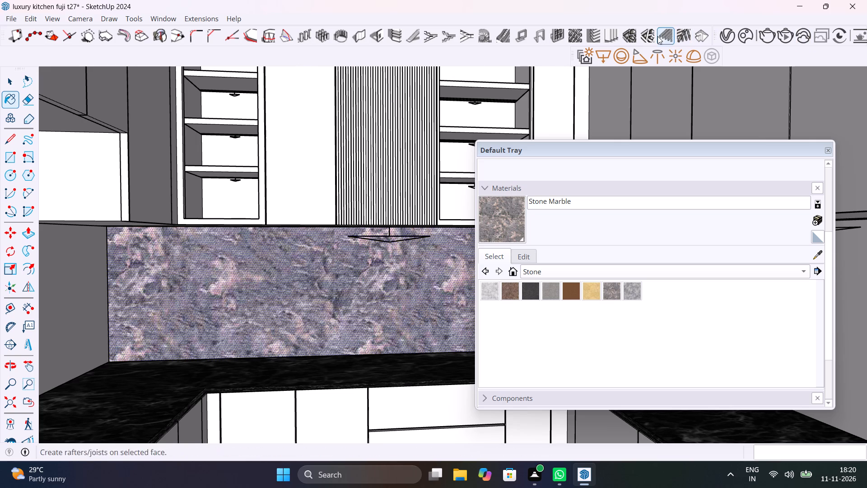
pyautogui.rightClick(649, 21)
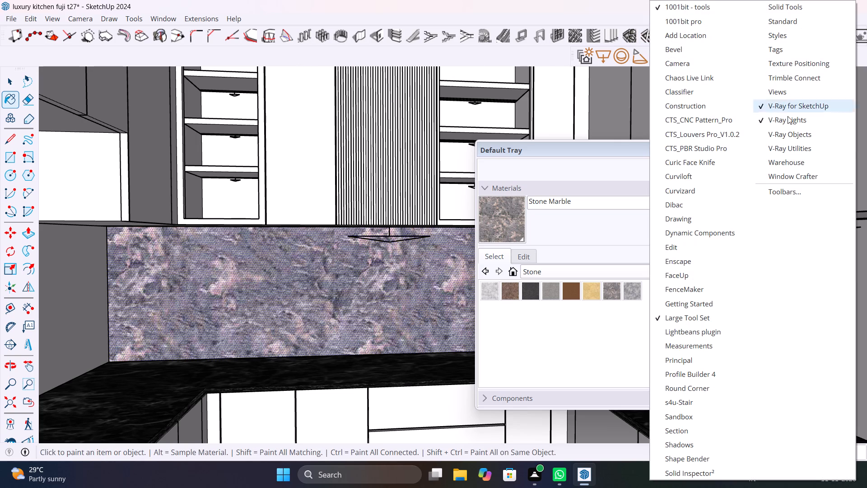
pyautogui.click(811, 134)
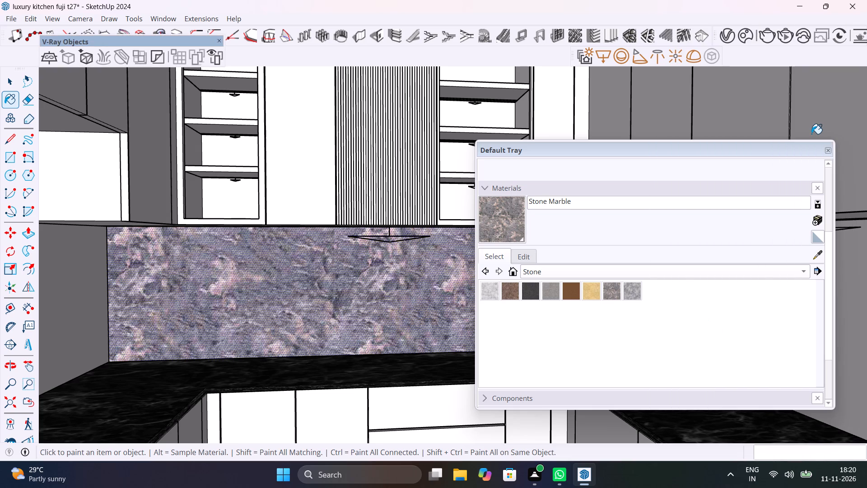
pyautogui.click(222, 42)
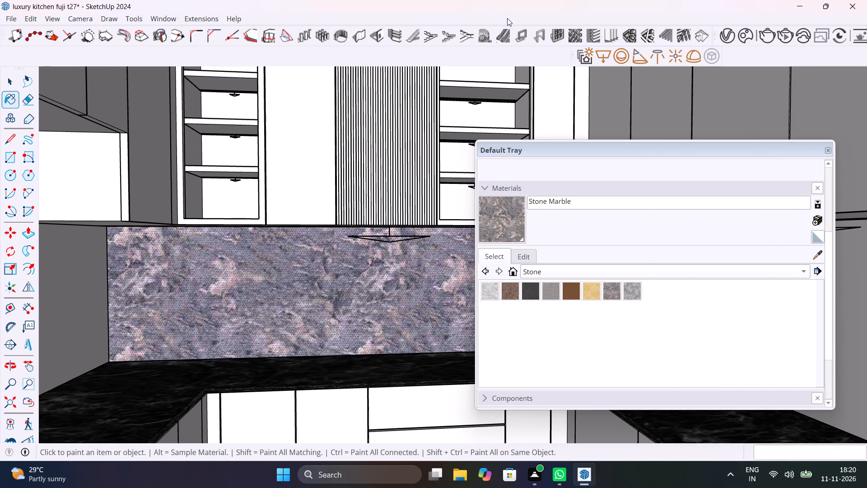
# Show the V-Ray Utilities tool set and dock it above the viewport beside the V-Ray Lights tools.
pyautogui.rightClick(508, 19)
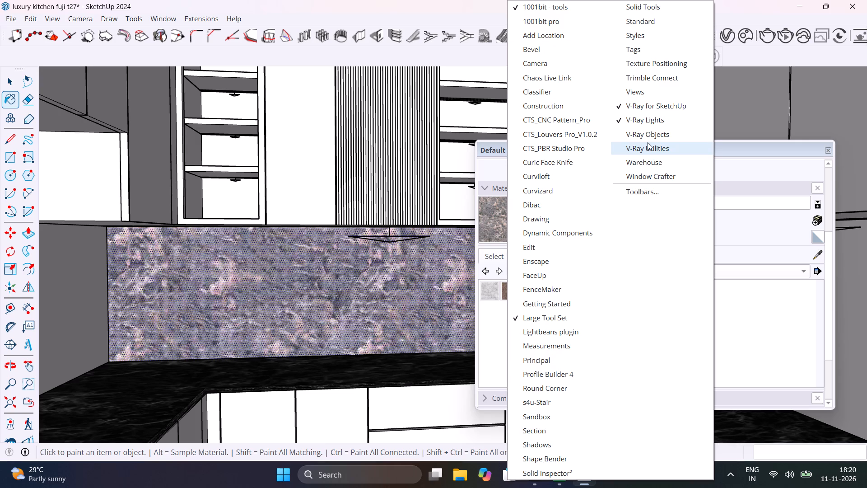
pyautogui.click(667, 155)
pyautogui.moveTo(139, 66); pyautogui.dragTo(443, 48)
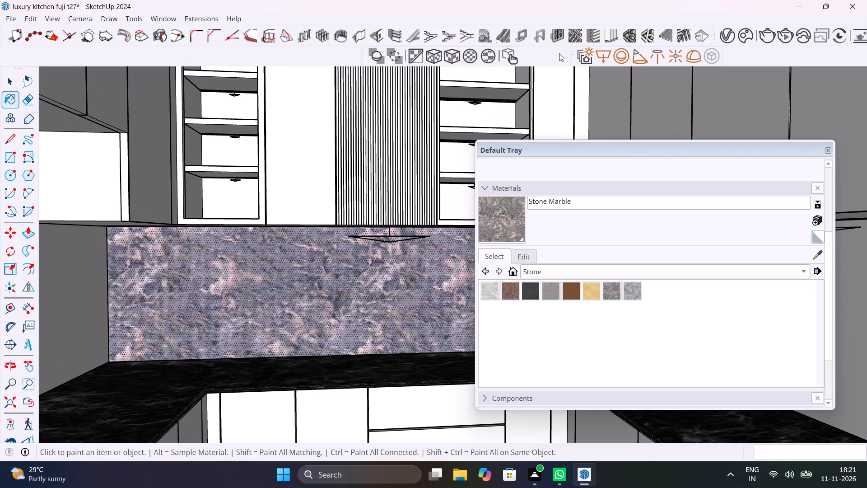
# Remap the backsplash's marble texture with V-Ray tri-planar projection, trying the fitted version and then applying the world-scale one.
pyautogui.click(451, 60)
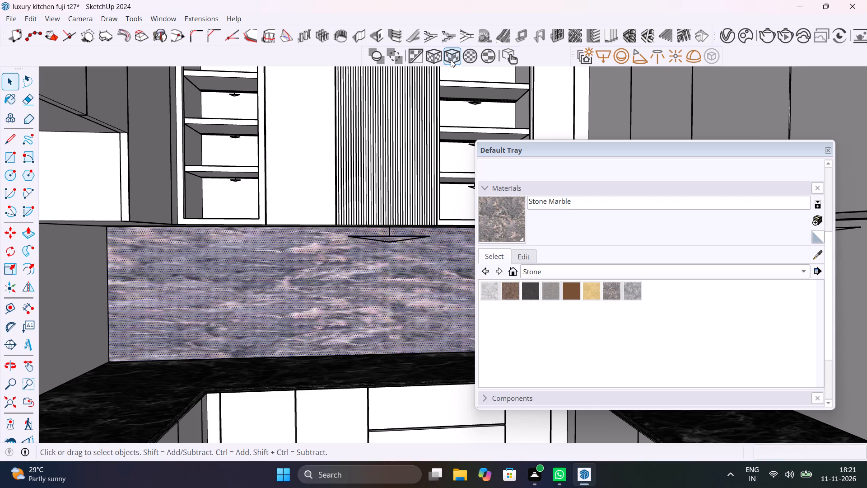
pyautogui.click(437, 58)
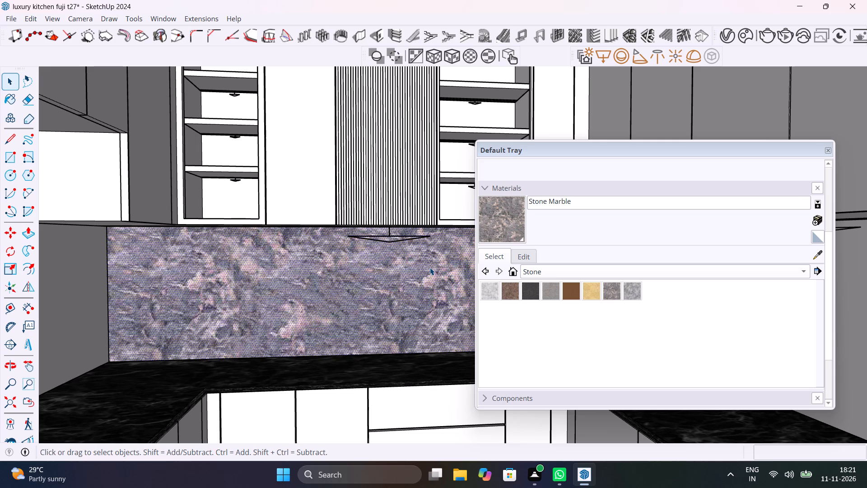
pyautogui.click(826, 152)
# Draw a rectangle about 2' 3" by 8' 10" on the adjoining side wall, between the countertop with curved end shelf and the wall cabinets.
pyautogui.scroll(-3, 667, 227)
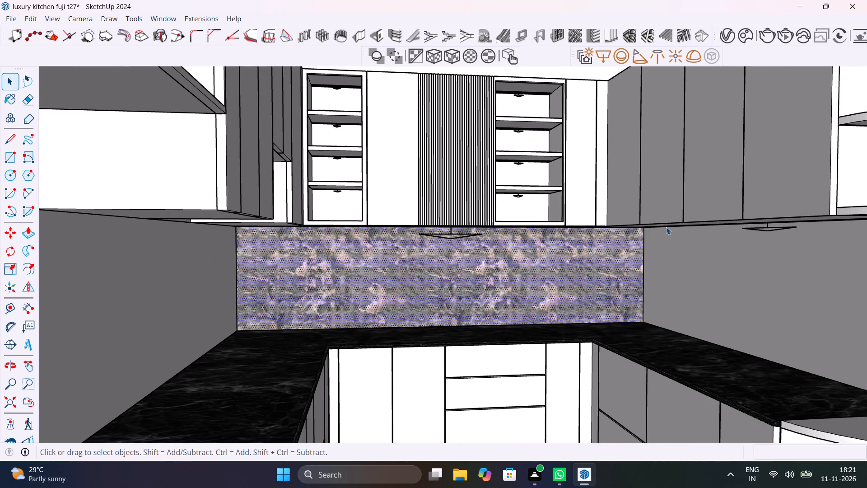
pyautogui.moveTo(678, 252); pyautogui.dragTo(571, 259, button='middle')
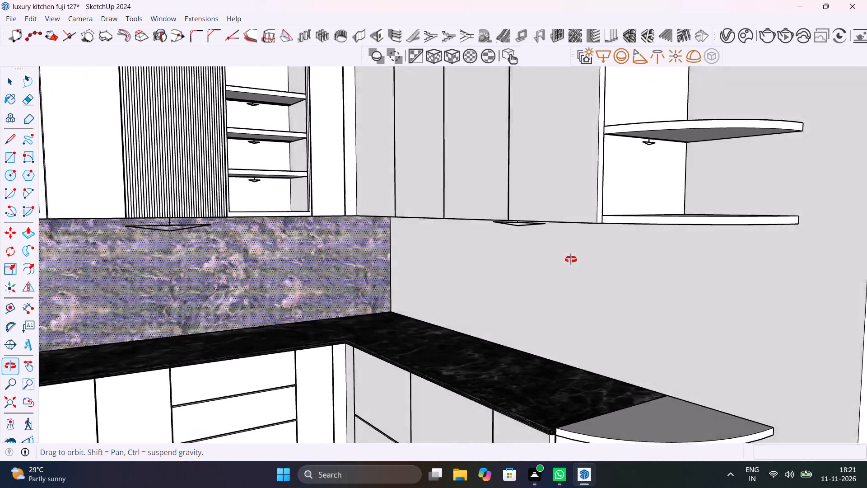
pyautogui.moveTo(571, 259); pyautogui.dragTo(546, 223, button='middle')
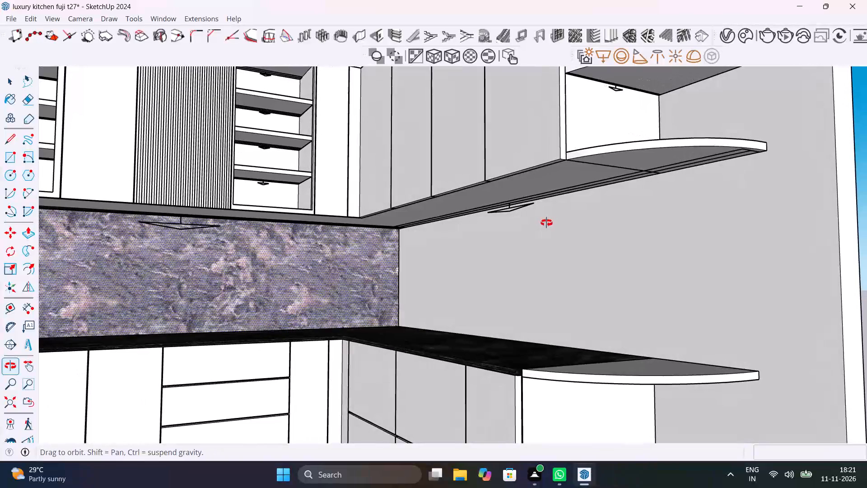
pyautogui.moveTo(546, 223); pyautogui.dragTo(547, 223, button='middle')
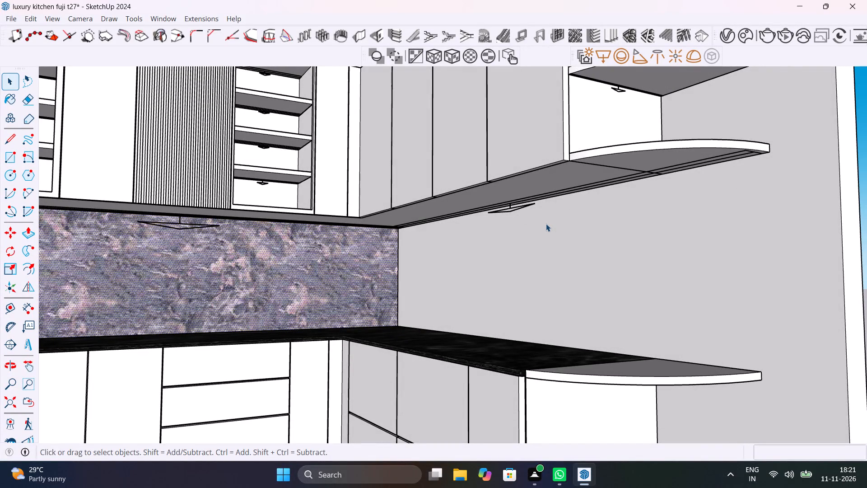
pyautogui.press('r')
pyautogui.scroll(14, 397, 237)
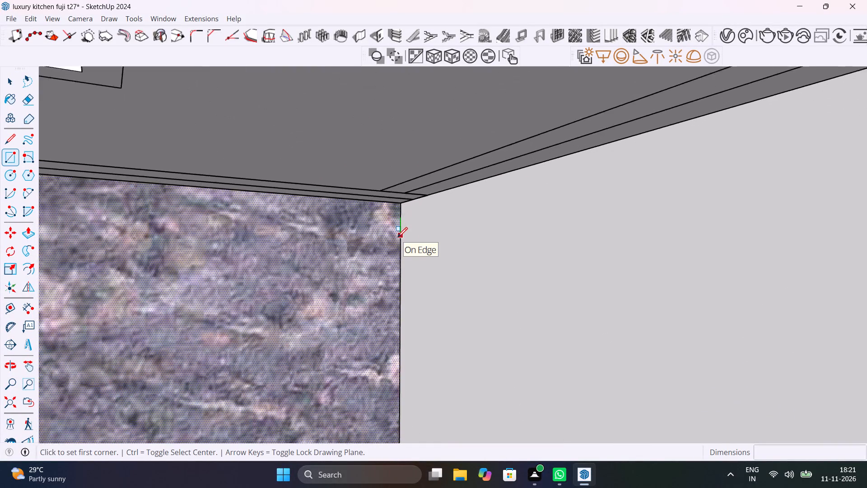
pyautogui.scroll(2, 397, 237)
pyautogui.moveTo(397, 238); pyautogui.dragTo(404, 198, button='middle')
pyautogui.scroll(5, 411, 192)
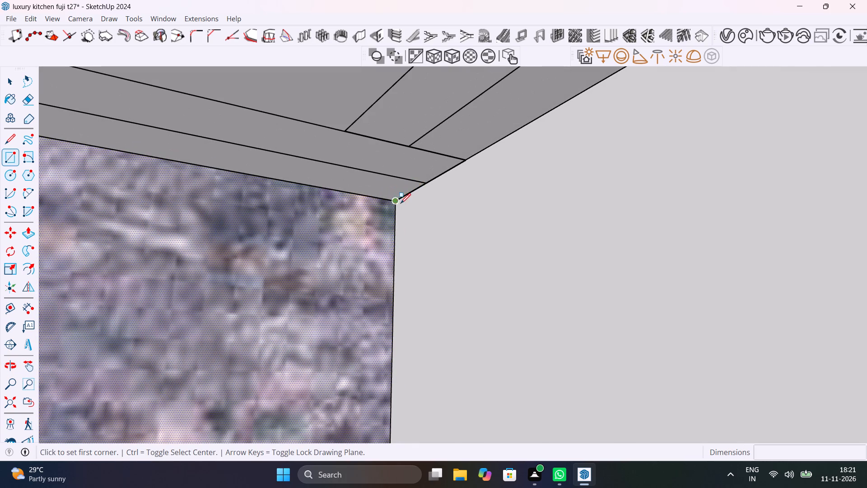
pyautogui.click(398, 202)
pyautogui.scroll(-14, 463, 238)
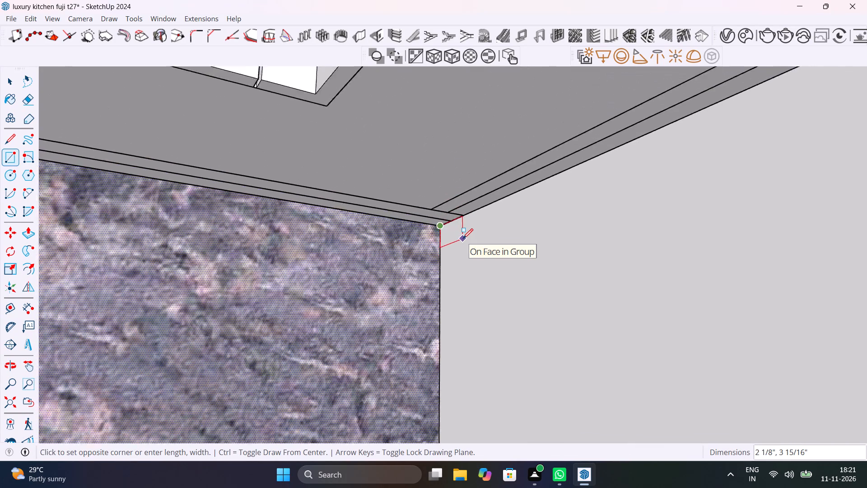
pyautogui.scroll(-9, 463, 239)
pyautogui.moveTo(516, 297); pyautogui.dragTo(520, 334, button='middle')
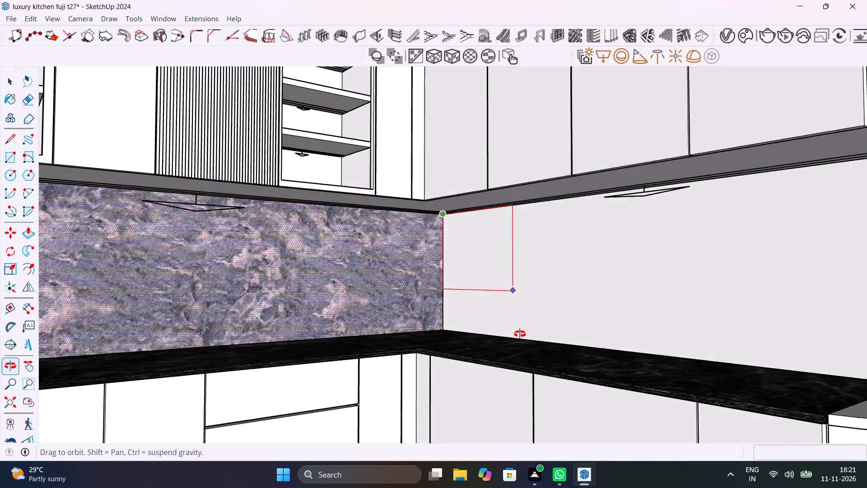
pyautogui.moveTo(520, 334); pyautogui.dragTo(383, 355, button='middle')
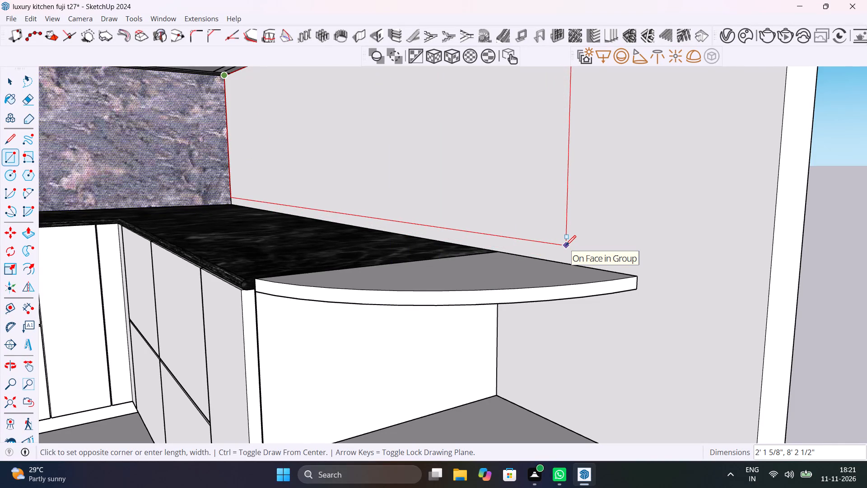
pyautogui.click(634, 275)
pyautogui.scroll(-5, 578, 253)
# Push/Pull the side-wall backsplash face out from the wall by 0.1".
pyautogui.press('space')
pyautogui.click(546, 207)
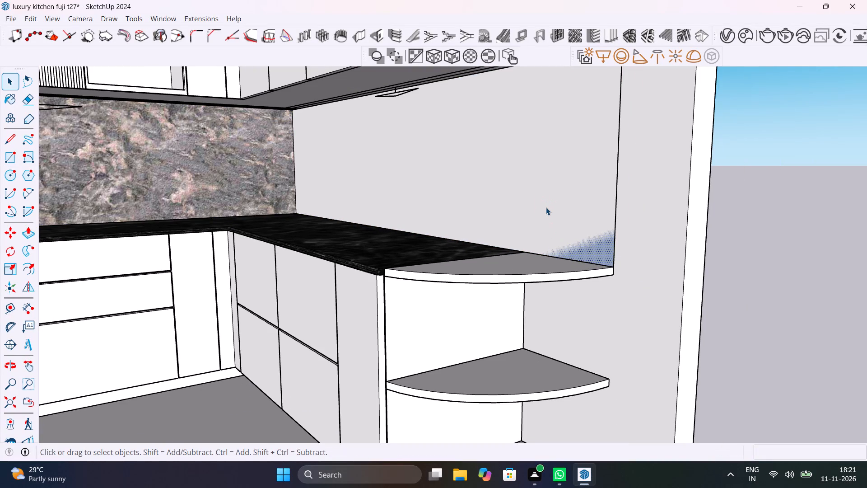
pyautogui.press('p')
pyautogui.click(546, 207)
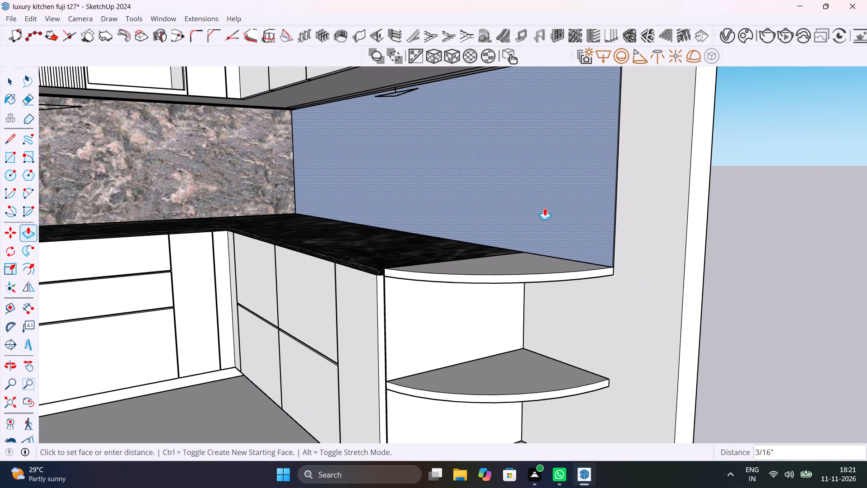
pyautogui.write('0.1"')
pyautogui.press('Return')
pyautogui.press('space')
# Apply Orient Faces to the front face of the thickened side-wall backsplash.
pyautogui.click(545, 208)
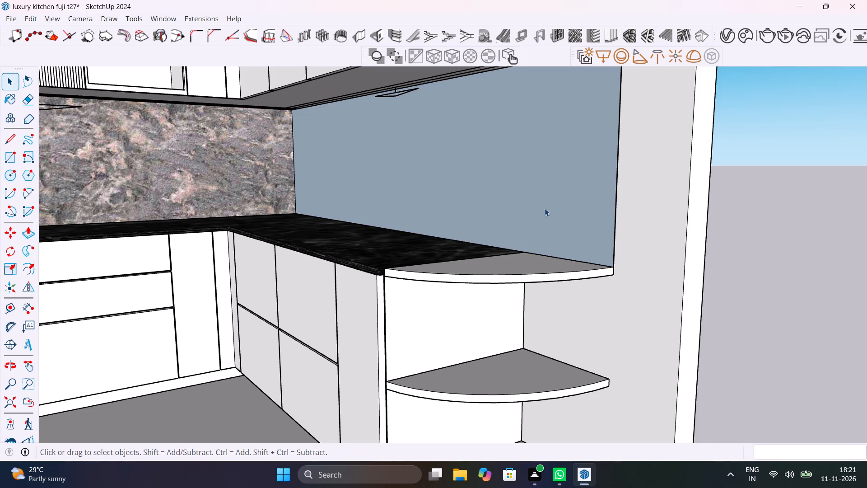
pyautogui.rightClick(545, 209)
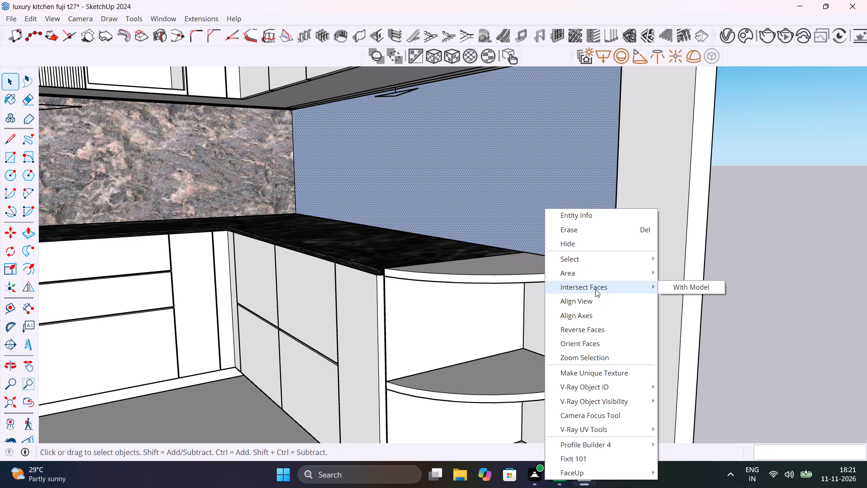
pyautogui.click(595, 289)
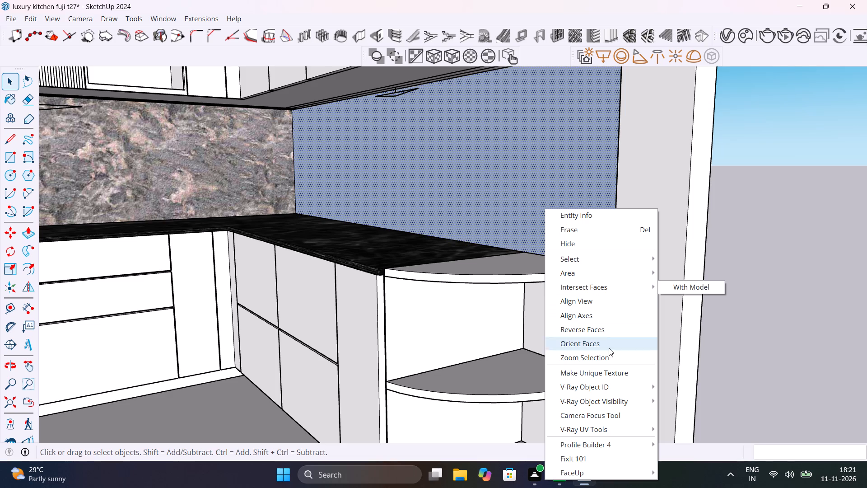
pyautogui.click(605, 341)
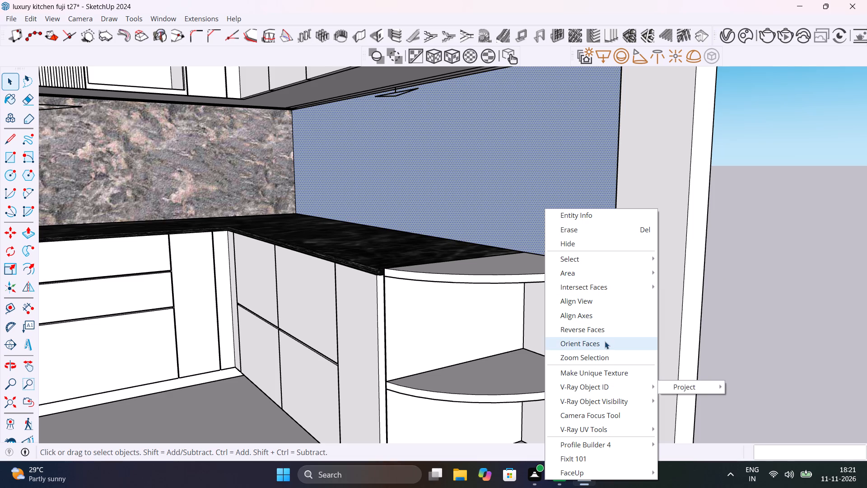
# Paint the front face of the side-wall backsplash with Stone Marble and clear the selection.
pyautogui.moveTo(476, 215); pyautogui.dragTo(364, 235, button='middle')
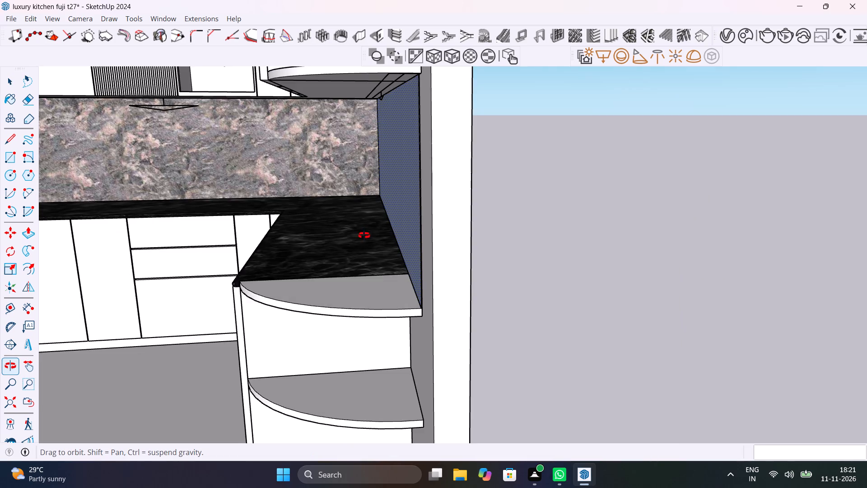
pyautogui.moveTo(364, 235); pyautogui.dragTo(443, 261, button='middle')
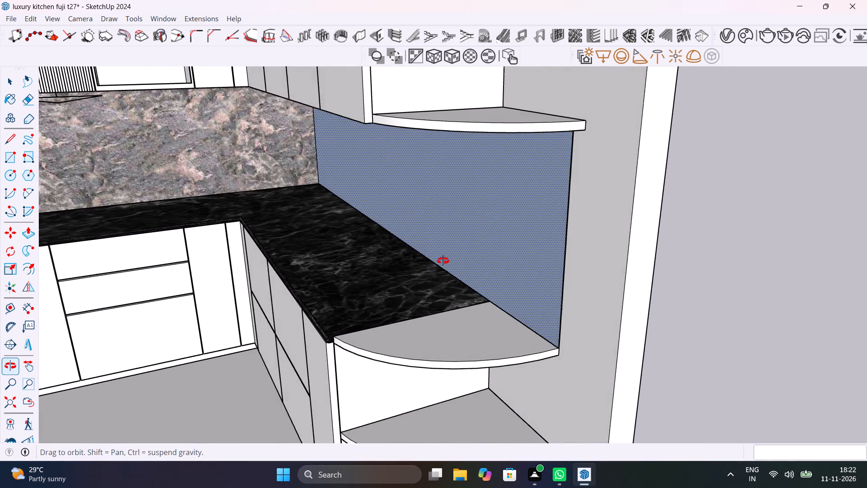
pyautogui.moveTo(443, 261); pyautogui.dragTo(467, 261, button='middle')
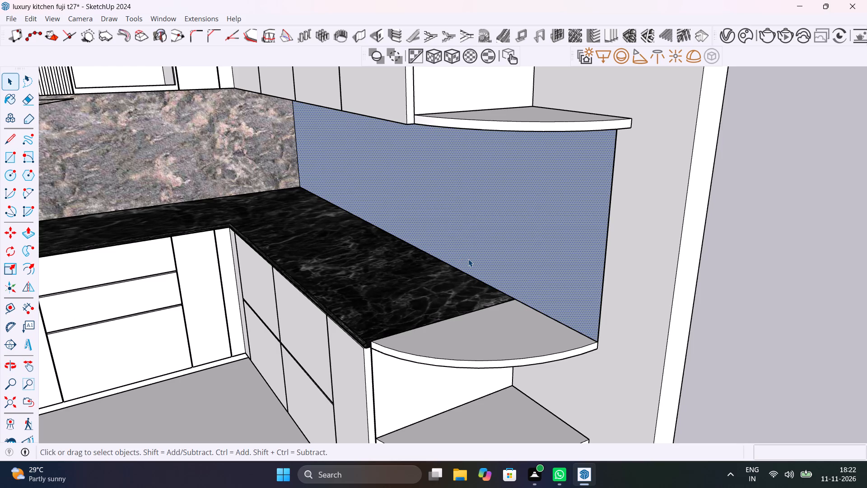
pyautogui.press('b')
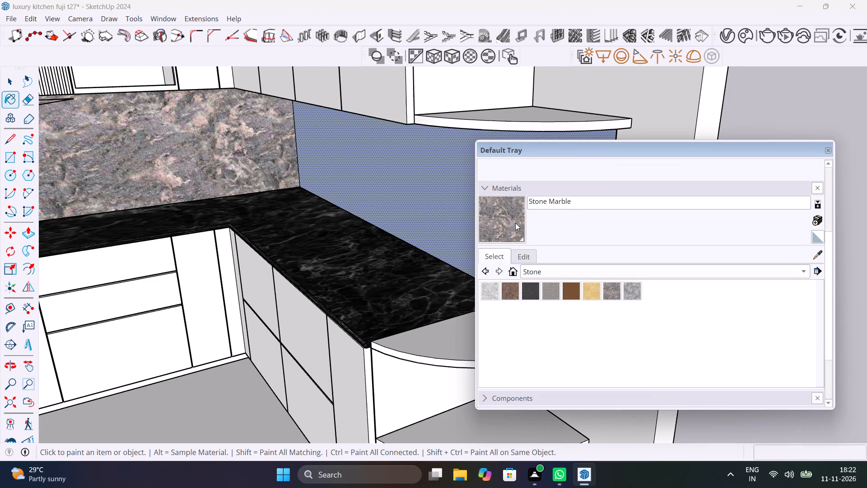
pyautogui.click(515, 222)
pyautogui.click(406, 188)
pyautogui.moveTo(436, 219); pyautogui.dragTo(384, 183, button='middle')
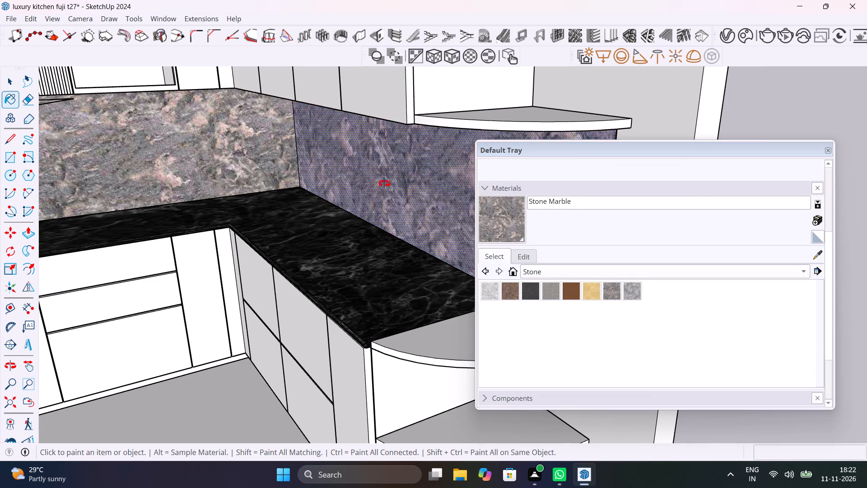
pyautogui.moveTo(384, 183); pyautogui.dragTo(359, 177, button='middle')
pyautogui.scroll(1, 359, 177)
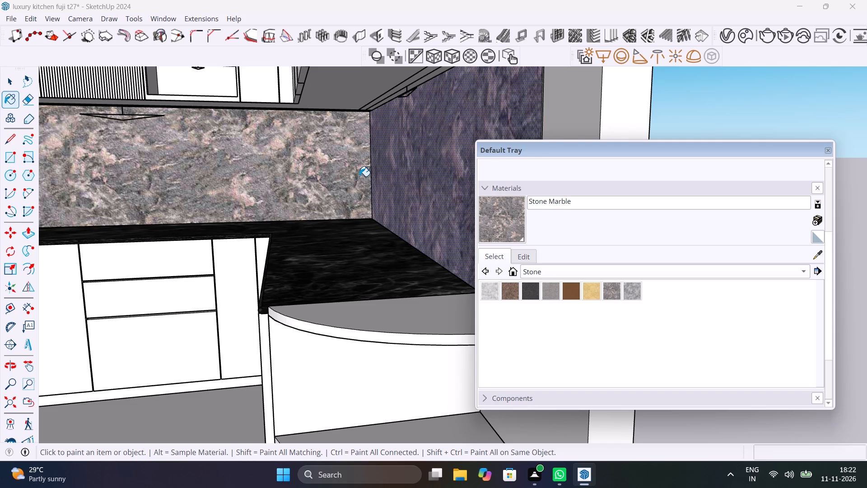
pyautogui.scroll(-4, 374, 196)
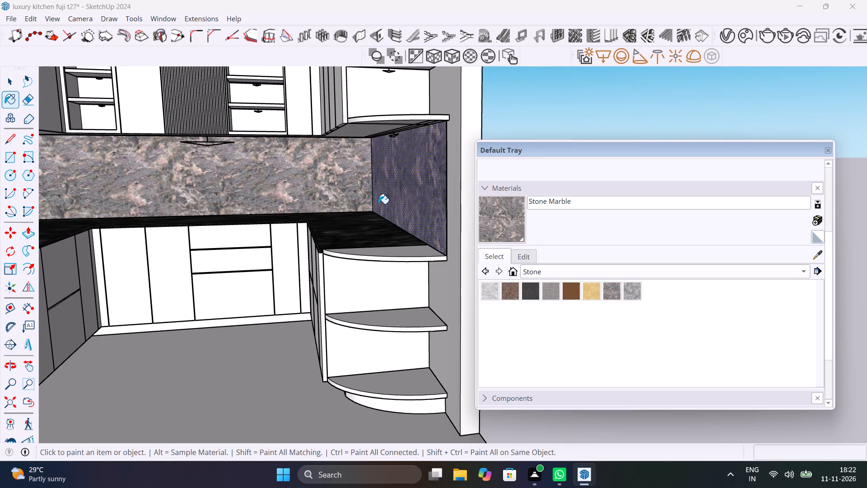
pyautogui.press('space')
pyautogui.click(616, 122)
# Place a vertical guide on the opposite side wall at the countertop's free end, about 5' 1" from the wall's outer edge.
pyautogui.moveTo(372, 202); pyautogui.dragTo(440, 206, button='middle')
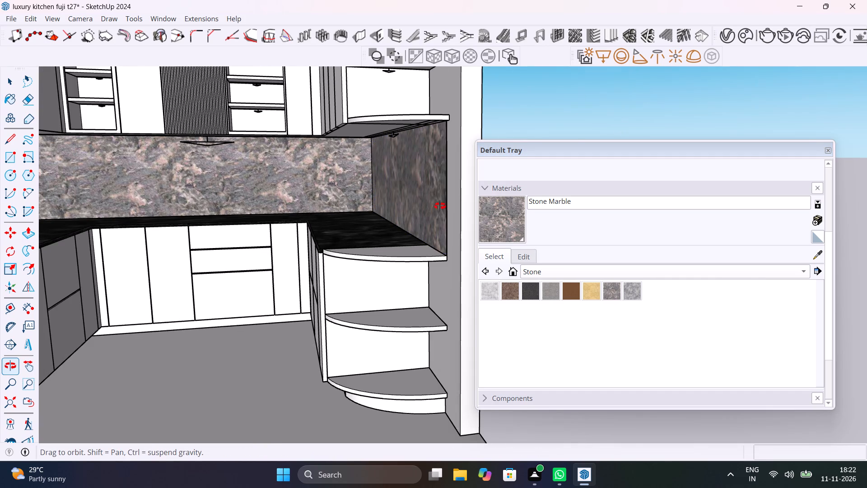
pyautogui.moveTo(440, 206); pyautogui.dragTo(461, 244, button='middle')
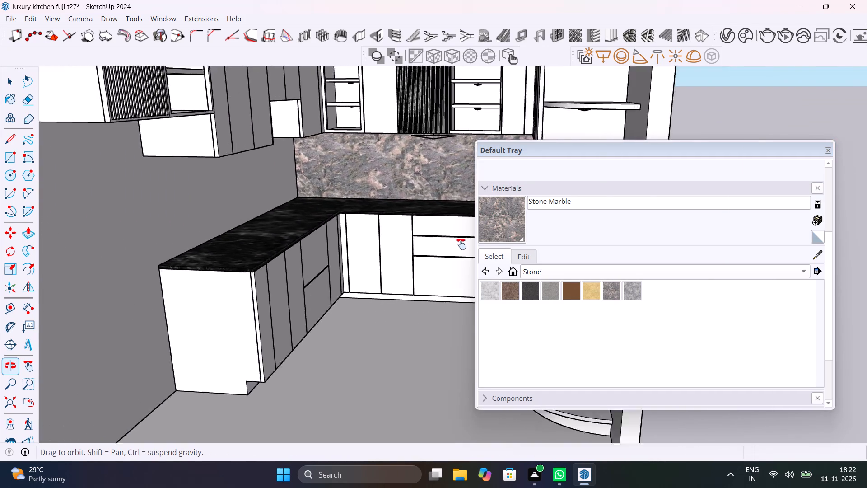
pyautogui.moveTo(461, 244); pyautogui.dragTo(423, 184, button='middle')
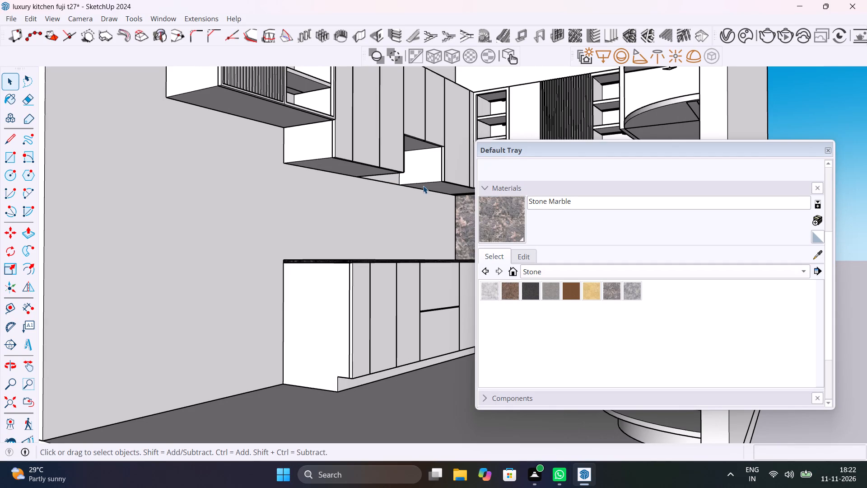
pyautogui.moveTo(343, 246); pyautogui.dragTo(303, 283, button='middle')
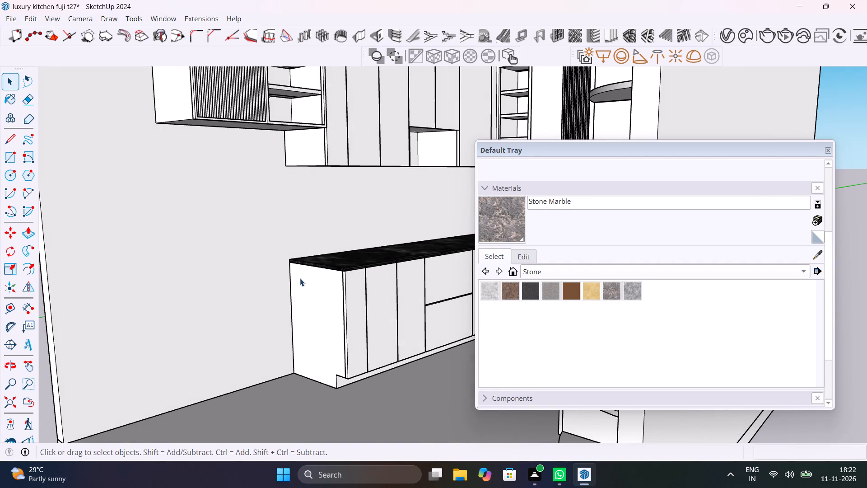
pyautogui.press('t')
pyautogui.keyDown('shift'); pyautogui.moveTo(442, 202); pyautogui.dragTo(462, 250, button='middle'); pyautogui.keyUp('shift')
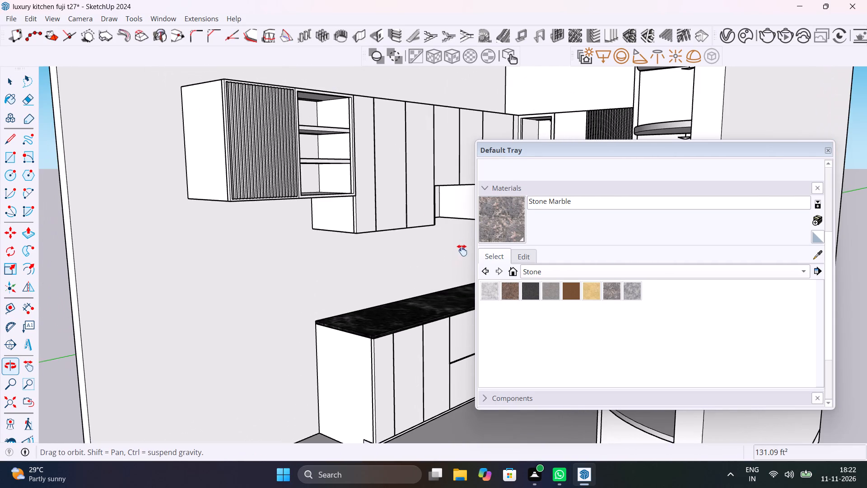
pyautogui.keyDown('shift'); pyautogui.moveTo(462, 250); pyautogui.dragTo(462, 251, button='middle'); pyautogui.keyUp('shift')
pyautogui.click(81, 341)
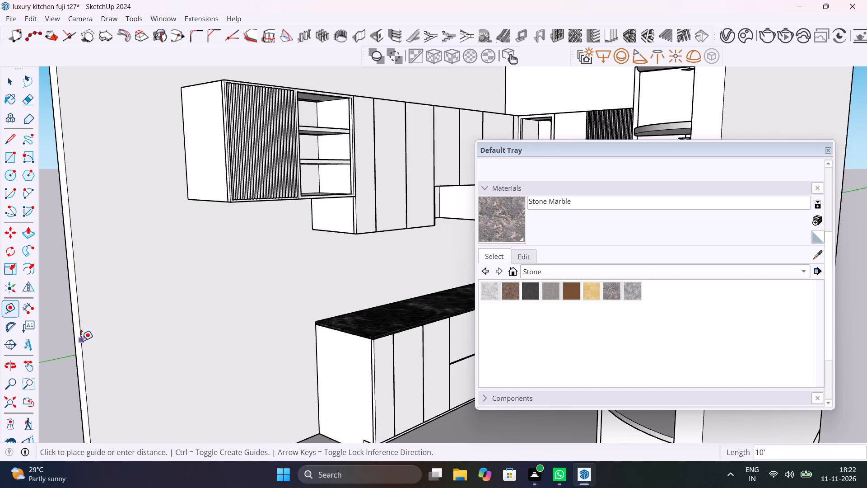
pyautogui.click(317, 324)
# Draw a rectangle about 2' 3" by 8' on the opposite side wall, from the guide below the cabinets to the back corner at countertop level.
pyautogui.keyDown('shift'); pyautogui.moveTo(293, 311); pyautogui.dragTo(253, 325, button='middle'); pyautogui.keyUp('shift')
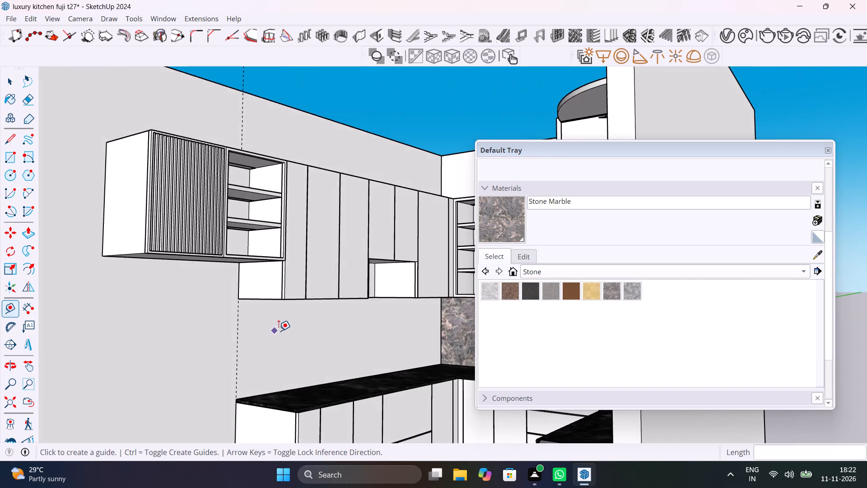
pyautogui.scroll(5, 286, 330)
pyautogui.keyDown('shift'); pyautogui.moveTo(307, 343); pyautogui.dragTo(238, 261, button='middle'); pyautogui.keyUp('shift')
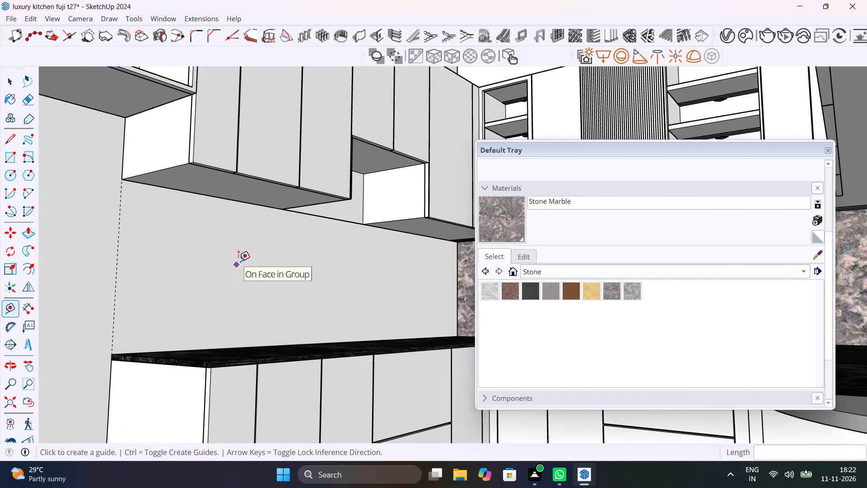
pyautogui.press('r')
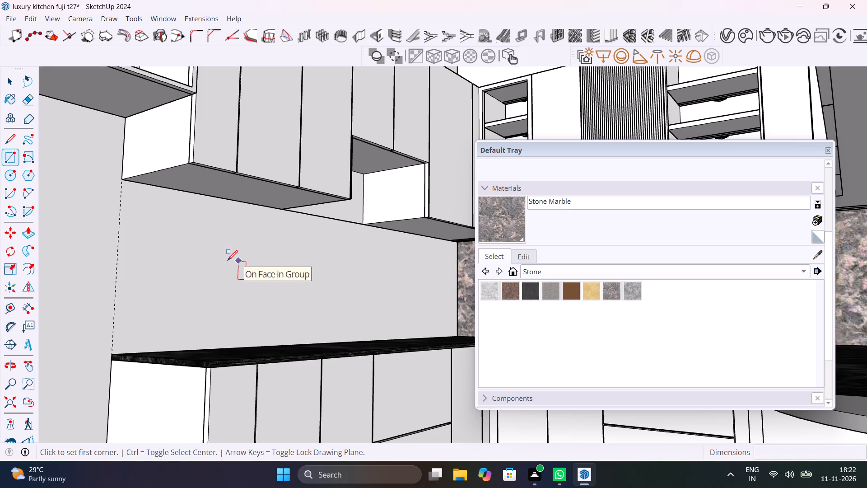
pyautogui.click(124, 183)
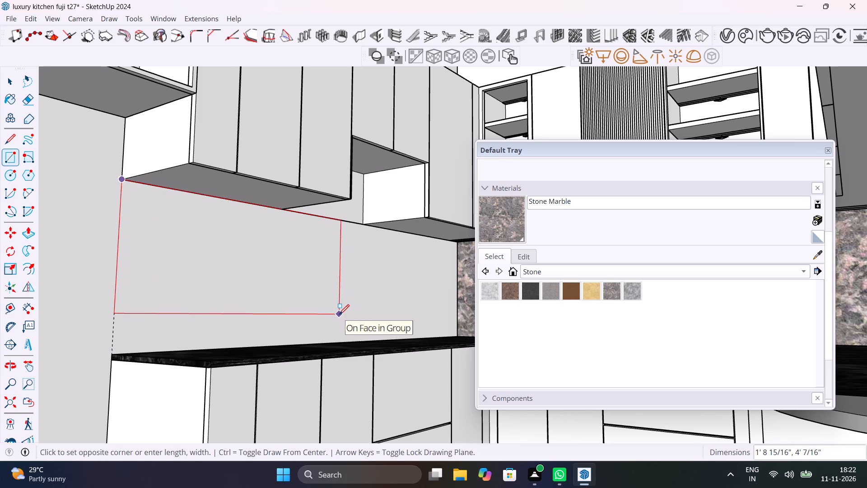
pyautogui.moveTo(339, 314); pyautogui.dragTo(380, 329, button='middle')
pyautogui.scroll(9, 424, 329)
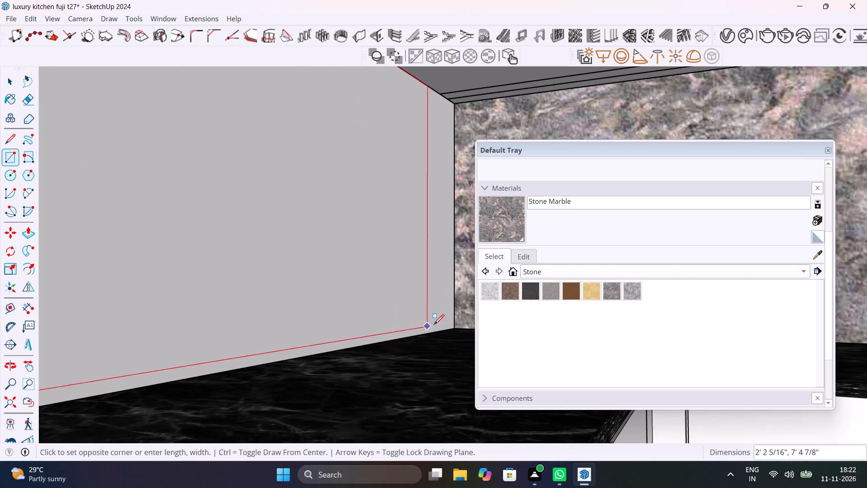
pyautogui.click(454, 327)
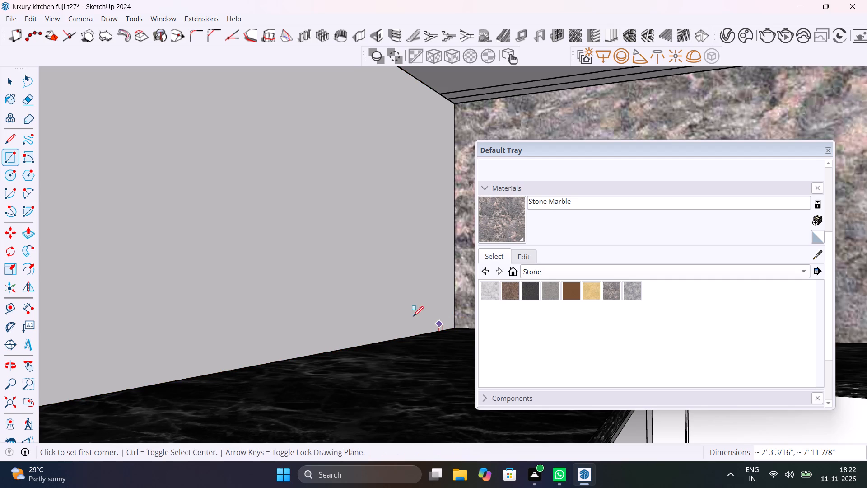
# Push/Pull the new side-wall rectangle out by 0.1" to form the backsplash slab.
pyautogui.press('space')
pyautogui.click(362, 307)
pyautogui.press('p')
pyautogui.click(362, 307)
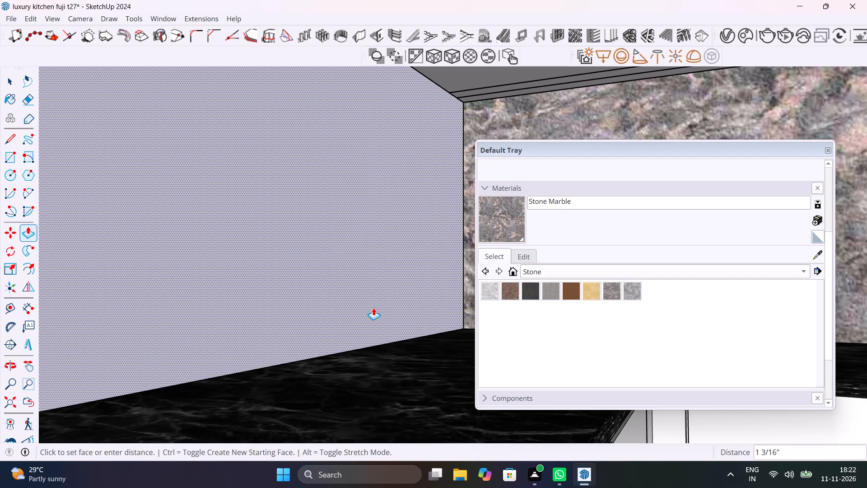
pyautogui.write('0.1"')
pyautogui.press('Return')
pyautogui.press('space')
# Paint the front face and thin free-end edge of the new side-wall backsplash with Stone Marble.
pyautogui.scroll(-4, 372, 294)
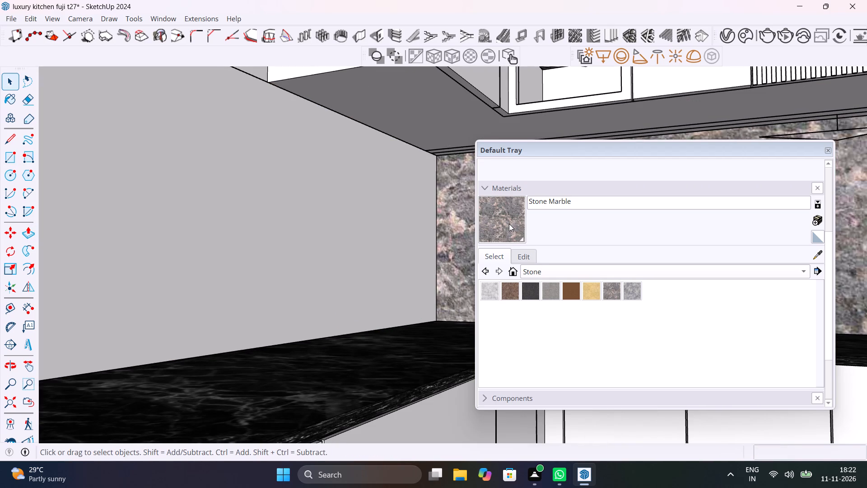
pyautogui.click(509, 224)
pyautogui.click(389, 258)
pyautogui.scroll(-8, 410, 252)
pyautogui.moveTo(393, 267); pyautogui.dragTo(455, 286, button='middle')
pyautogui.scroll(9, 249, 206)
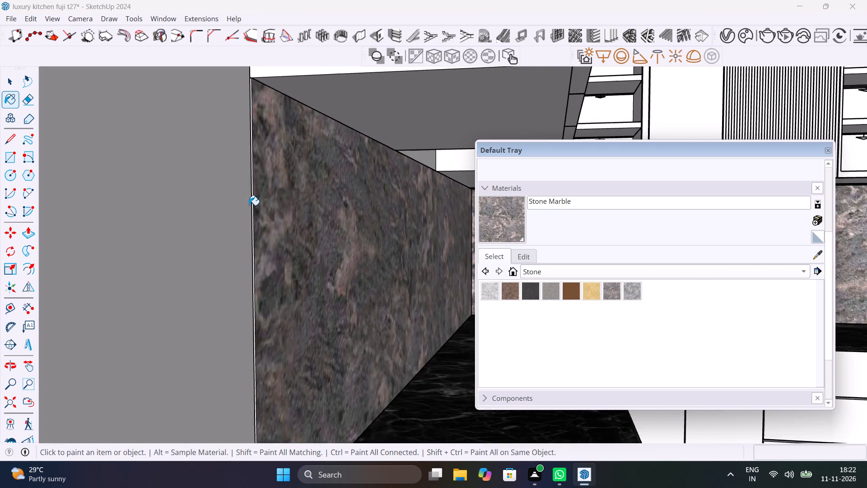
pyautogui.scroll(19, 249, 205)
pyautogui.click(261, 181)
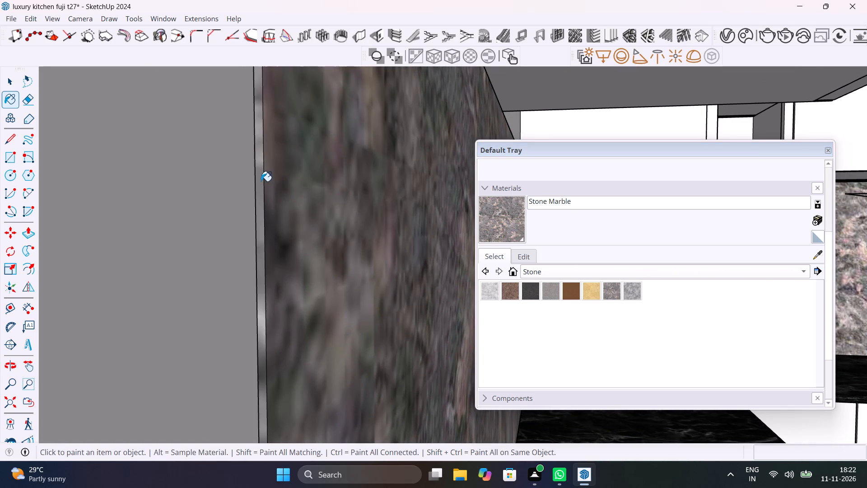
# Paint the thin free-end edge of the opposite backsplash, beside the curved open shelves, with Stone Marble and clear the selection.
pyautogui.scroll(-20, 261, 182)
pyautogui.scroll(-13, 261, 182)
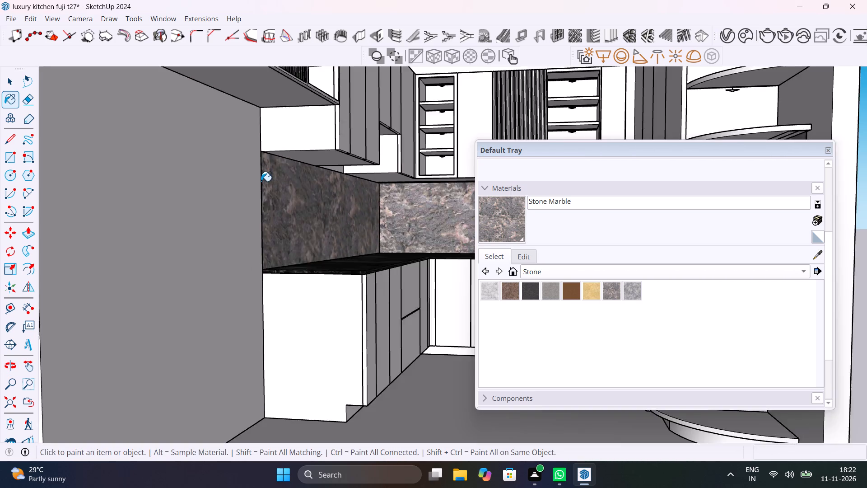
pyautogui.scroll(-7, 261, 181)
pyautogui.moveTo(339, 193); pyautogui.dragTo(297, 221, button='middle')
pyautogui.scroll(20, 412, 200)
pyautogui.scroll(7, 412, 200)
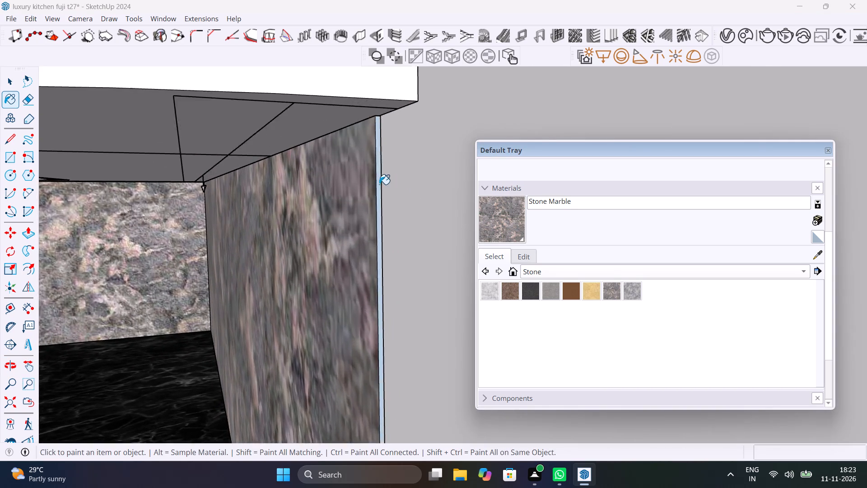
pyautogui.scroll(7, 379, 184)
pyautogui.click(379, 180)
pyautogui.scroll(-19, 379, 180)
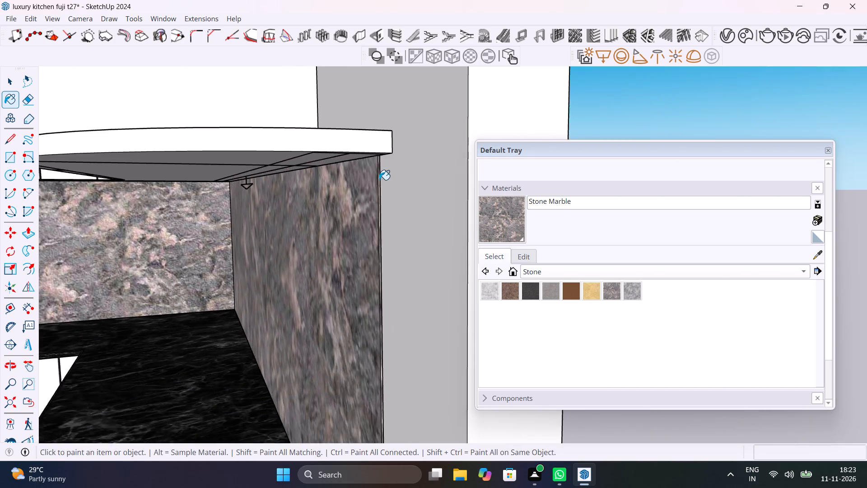
pyautogui.scroll(-4, 379, 180)
pyautogui.press('space')
pyautogui.scroll(-6, 362, 228)
pyautogui.click(454, 148)
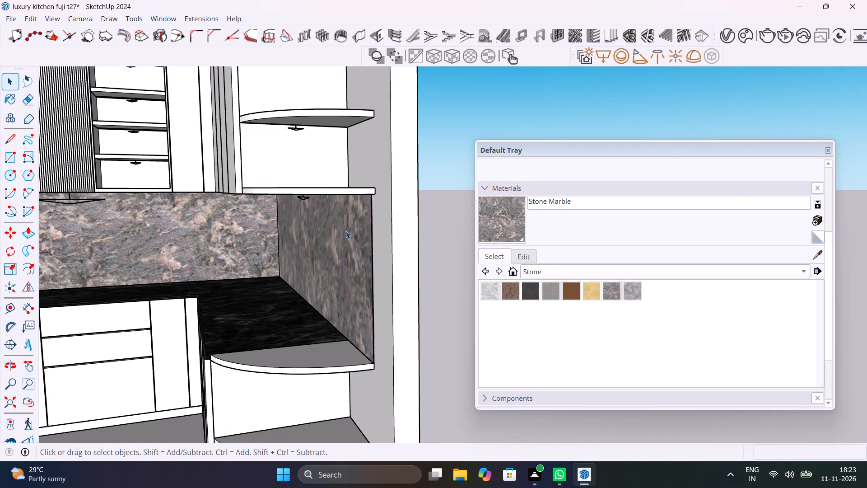
# Save the kitchen model.
pyautogui.scroll(-5, 345, 233)
pyautogui.keyDown('shift'); pyautogui.moveTo(310, 260); pyautogui.dragTo(370, 274, button='middle'); pyautogui.keyUp('shift')
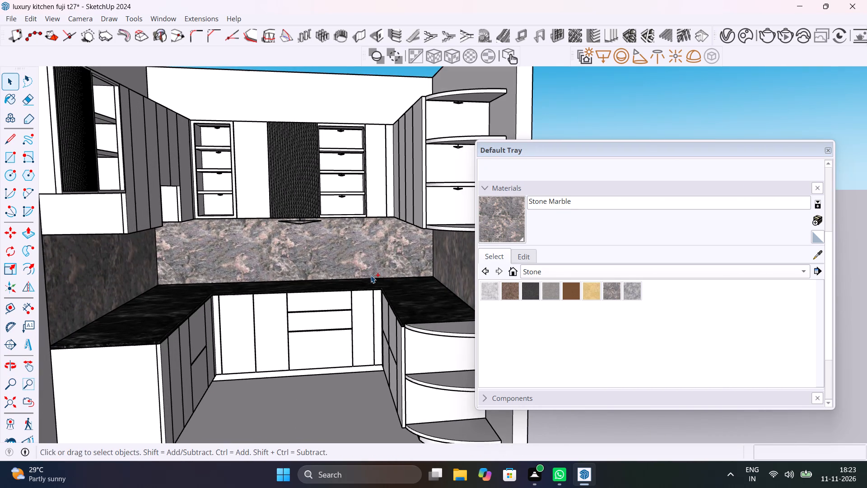
pyautogui.hotkey('ctrl', 's')
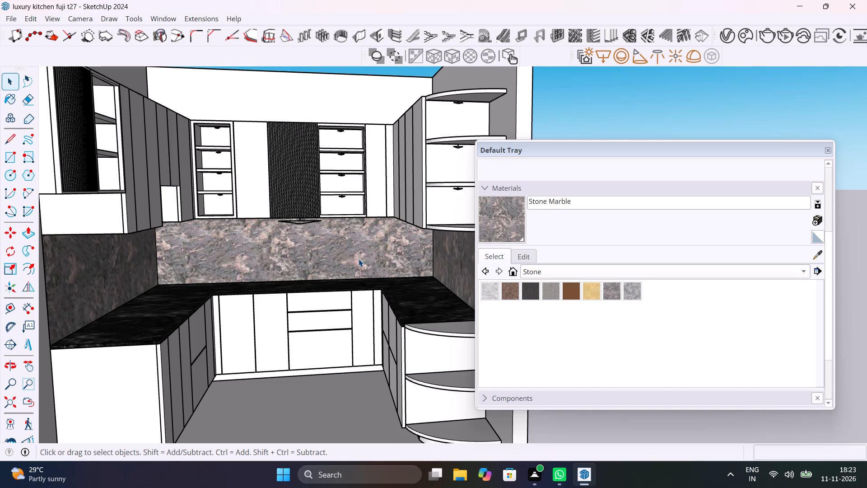
# Close the materials tray and examine the Stone Marble backsplashes against the cabinets and countertop from several angles.
pyautogui.scroll(-5, 359, 259)
pyautogui.moveTo(355, 271); pyautogui.dragTo(304, 268, button='middle')
pyautogui.click(829, 151)
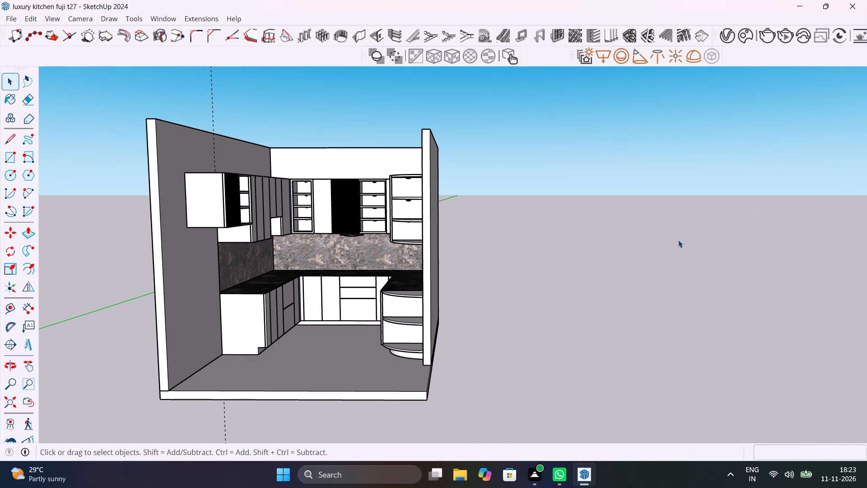
pyautogui.scroll(8, 317, 267)
pyautogui.moveTo(373, 292); pyautogui.dragTo(463, 303, button='middle')
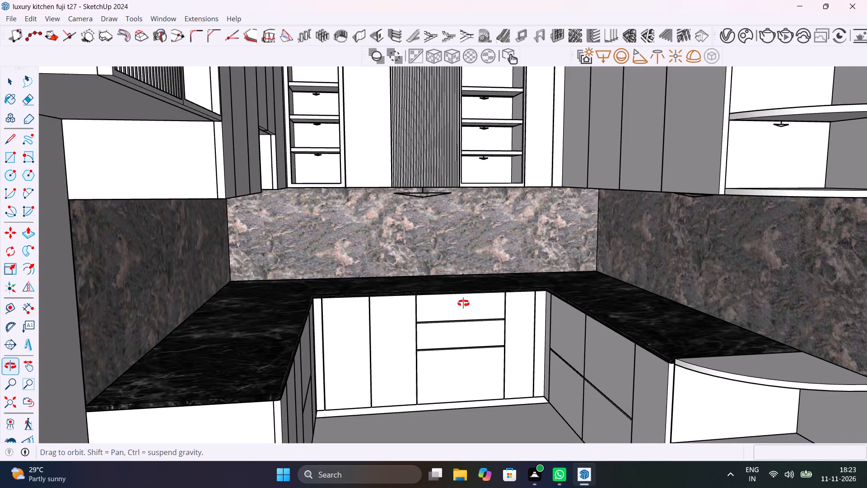
pyautogui.moveTo(463, 303); pyautogui.dragTo(434, 297, button='middle')
pyautogui.scroll(-4, 438, 290)
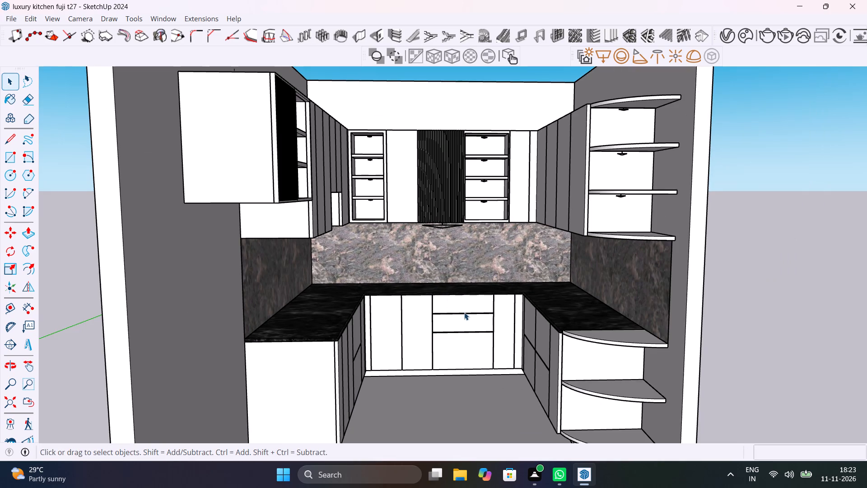
pyautogui.moveTo(457, 331); pyautogui.dragTo(419, 330, button='middle')
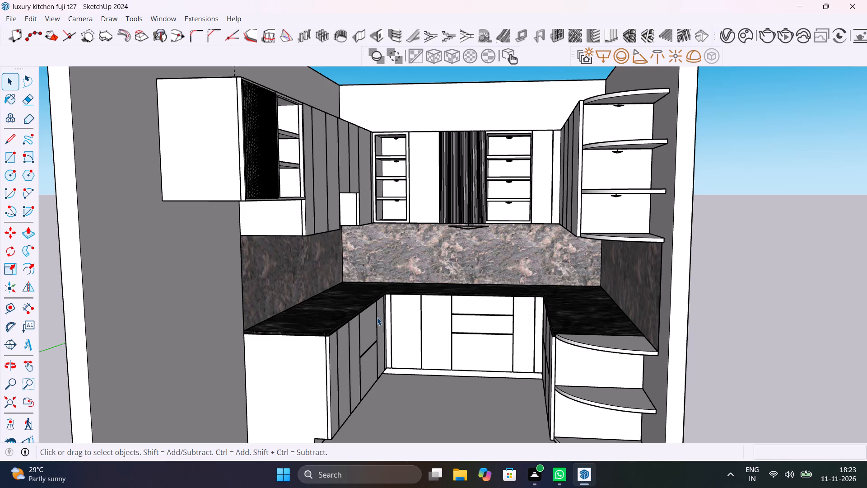
pyautogui.moveTo(453, 311); pyautogui.dragTo(499, 319, button='middle')
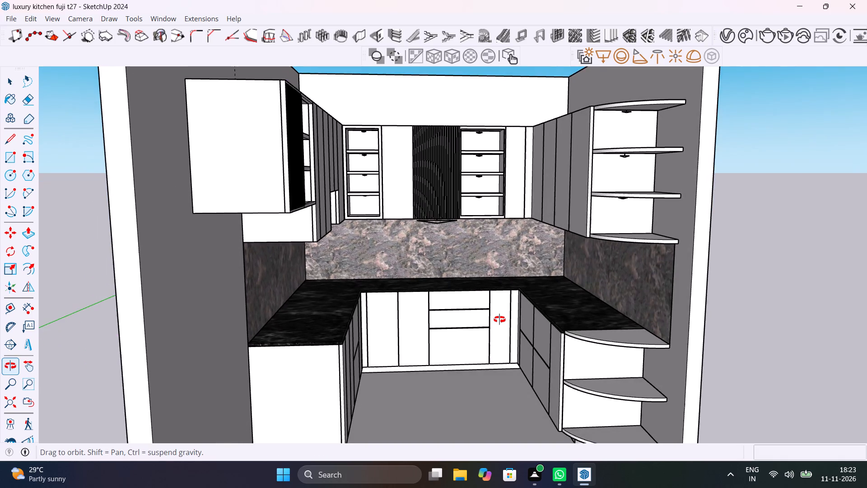
pyautogui.moveTo(499, 319); pyautogui.dragTo(474, 308, button='middle')
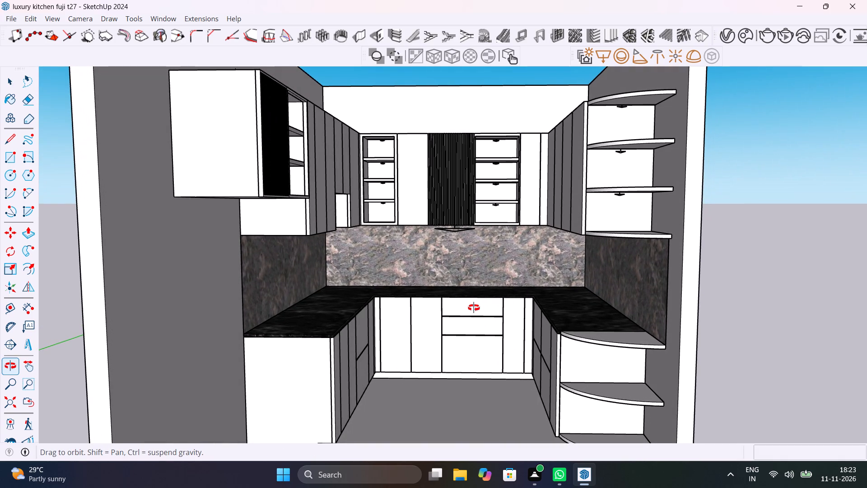
pyautogui.moveTo(474, 308); pyautogui.dragTo(434, 324, button='middle')
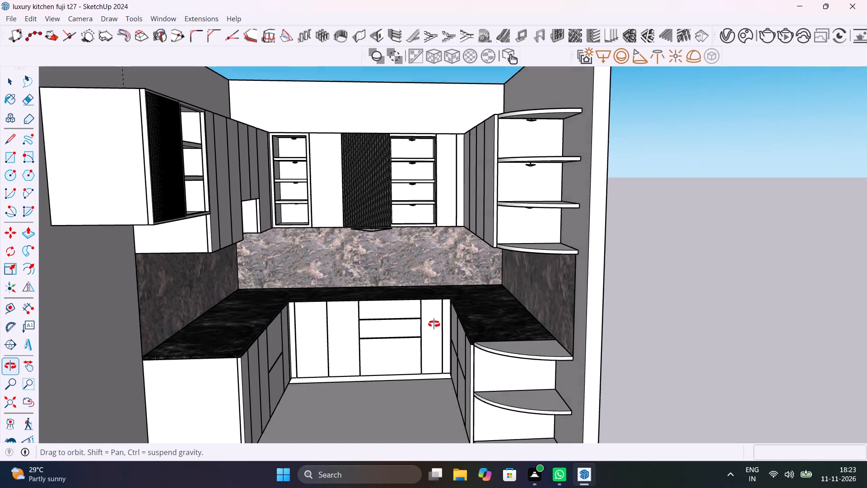
pyautogui.moveTo(434, 324); pyautogui.dragTo(431, 316, button='middle')
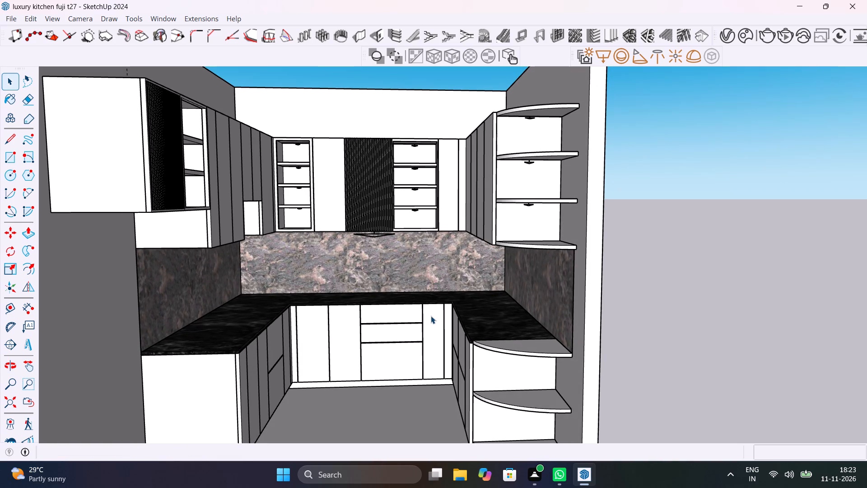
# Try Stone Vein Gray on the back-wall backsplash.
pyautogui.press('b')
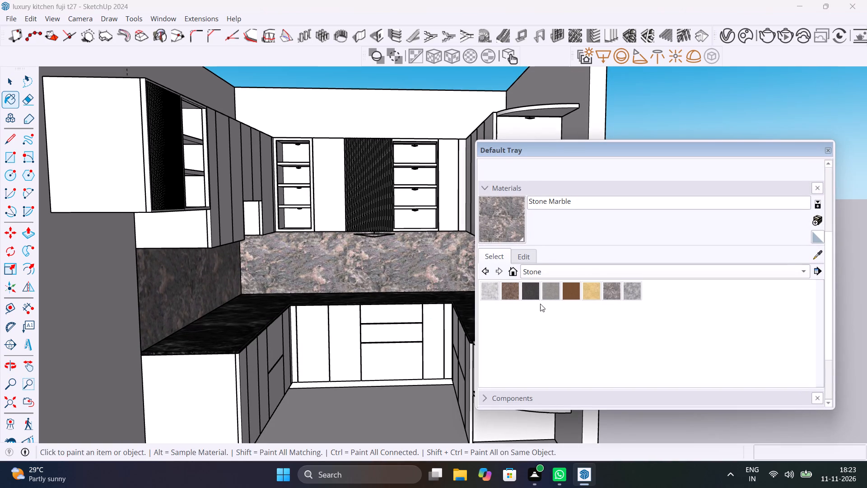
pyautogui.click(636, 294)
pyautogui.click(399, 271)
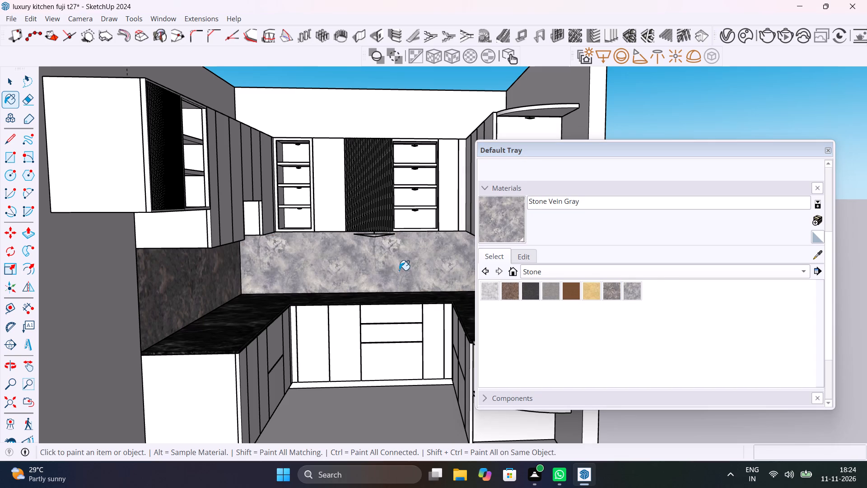
# Paint the back-wall backsplash and both side-wall backsplashes with Carrera Marble.
pyautogui.click(492, 292)
pyautogui.click(412, 260)
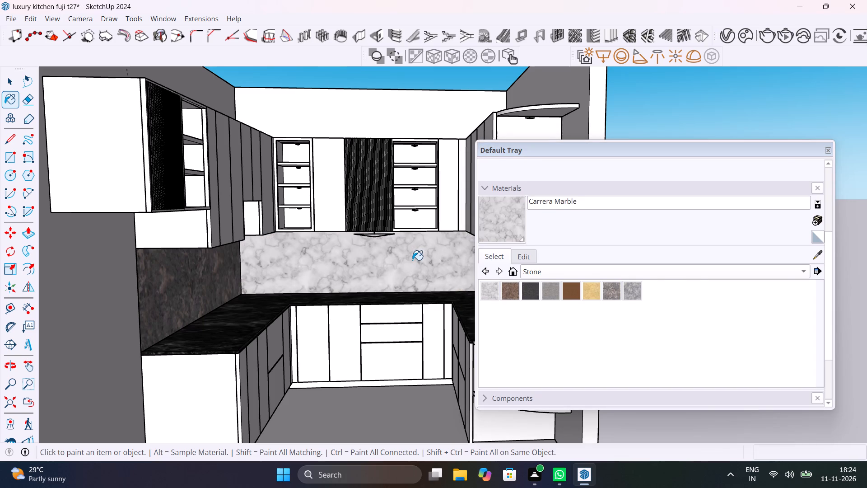
pyautogui.click(206, 290)
pyautogui.moveTo(243, 294); pyautogui.dragTo(377, 300, button='middle')
pyautogui.click(427, 251)
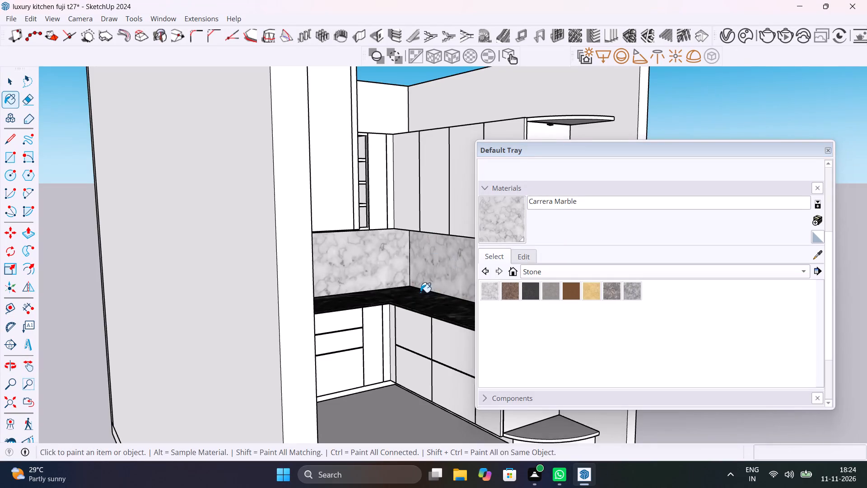
pyautogui.moveTo(420, 292); pyautogui.dragTo(299, 286, button='middle')
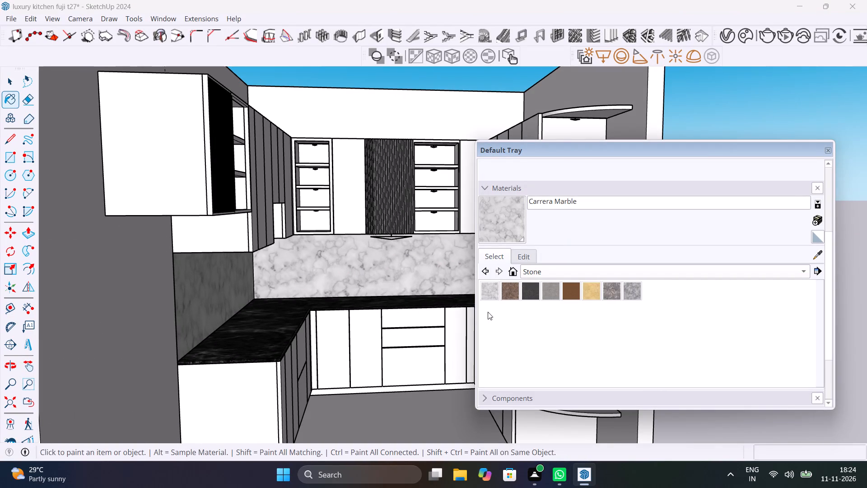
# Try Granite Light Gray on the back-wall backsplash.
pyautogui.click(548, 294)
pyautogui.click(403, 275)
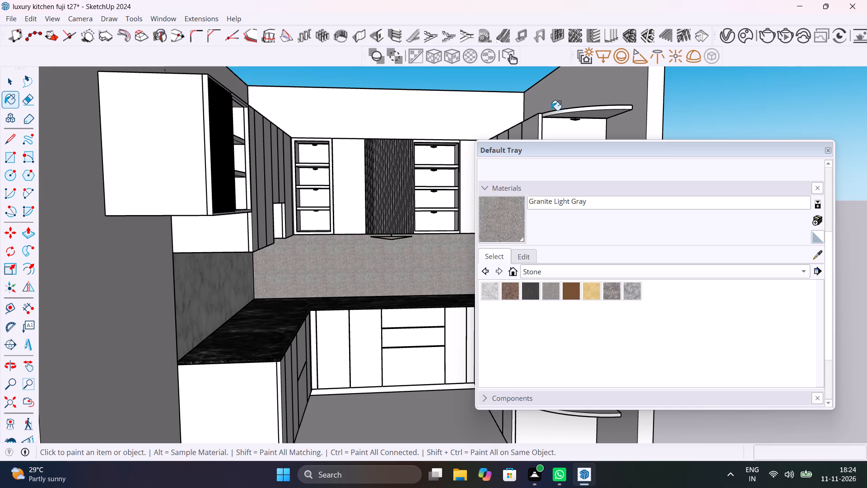
# Apply V-Ray's cubic texture projection fitted to the bounding box to the back-wall backsplash face.
pyautogui.click(458, 59)
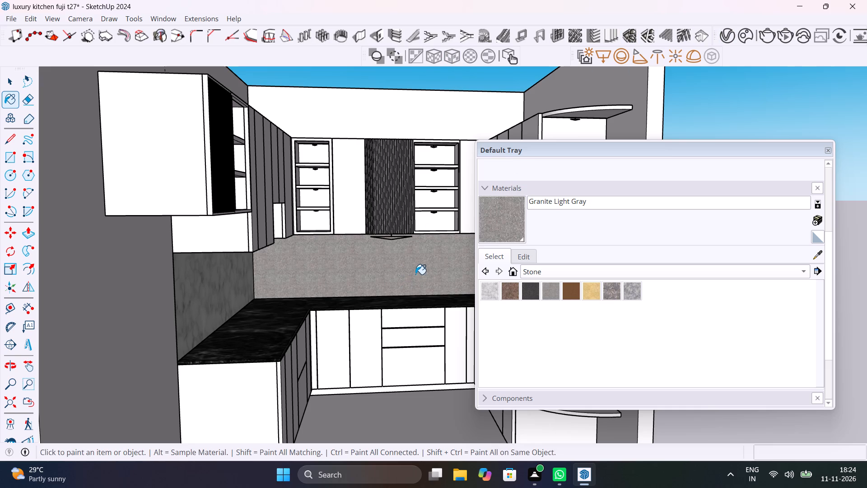
pyautogui.press('space')
pyautogui.click(415, 274)
pyautogui.click(454, 56)
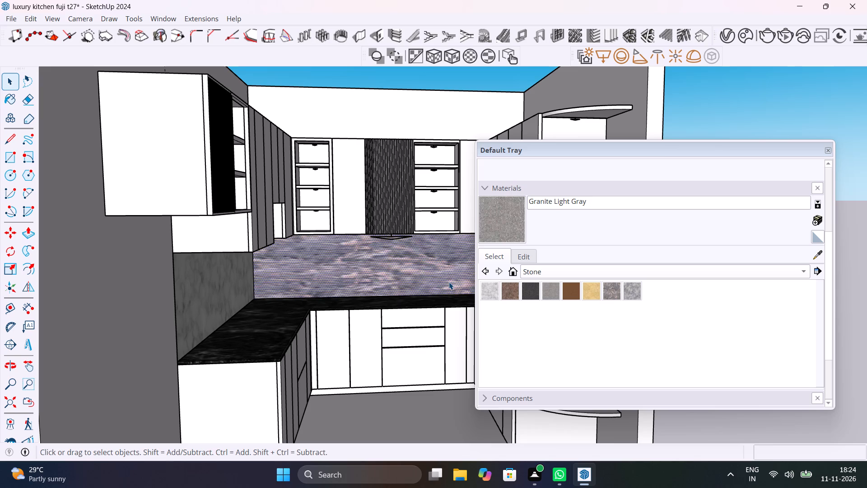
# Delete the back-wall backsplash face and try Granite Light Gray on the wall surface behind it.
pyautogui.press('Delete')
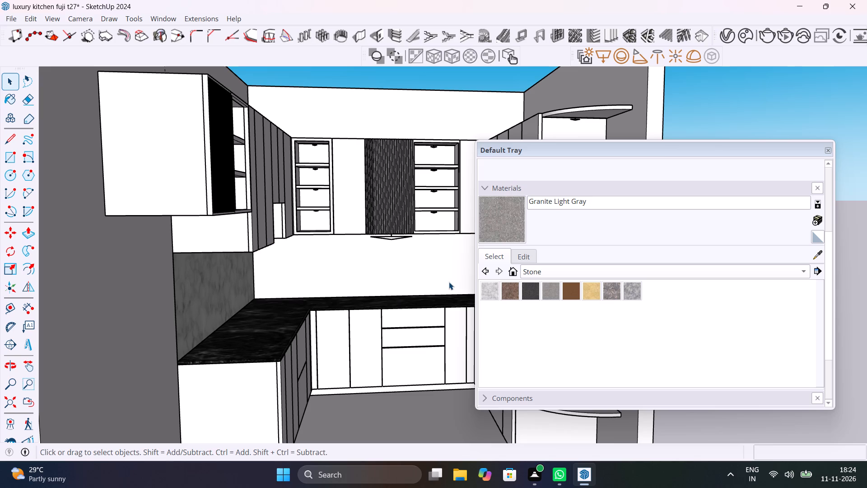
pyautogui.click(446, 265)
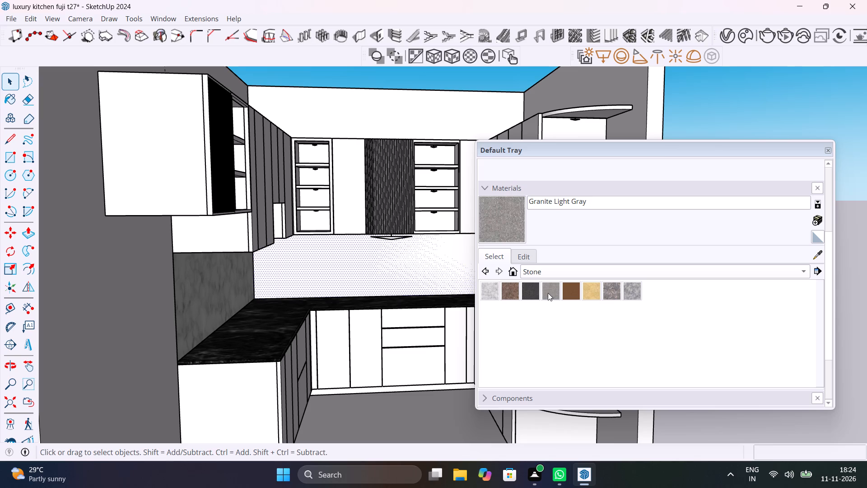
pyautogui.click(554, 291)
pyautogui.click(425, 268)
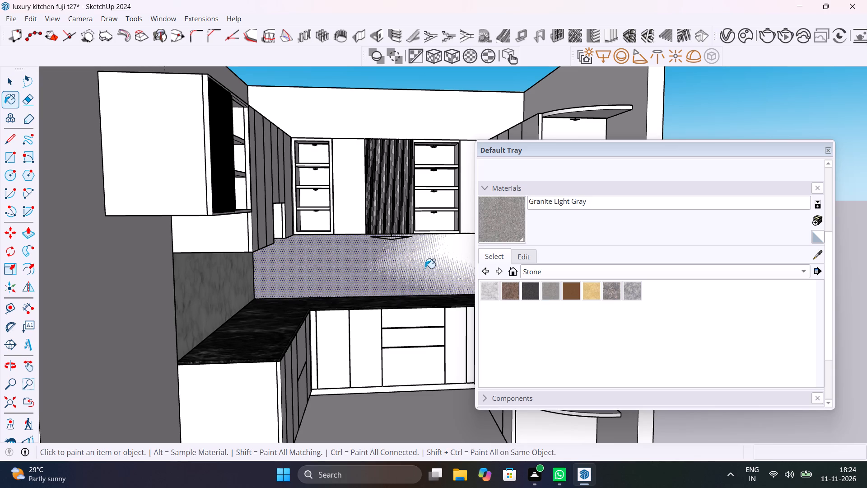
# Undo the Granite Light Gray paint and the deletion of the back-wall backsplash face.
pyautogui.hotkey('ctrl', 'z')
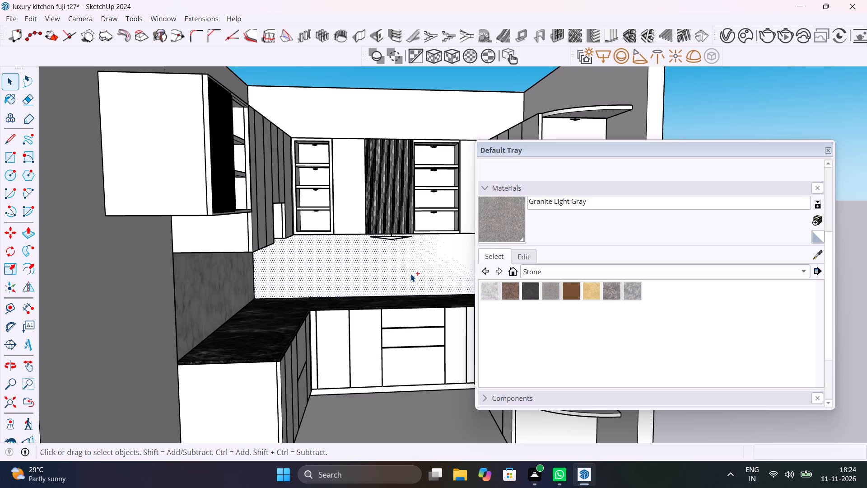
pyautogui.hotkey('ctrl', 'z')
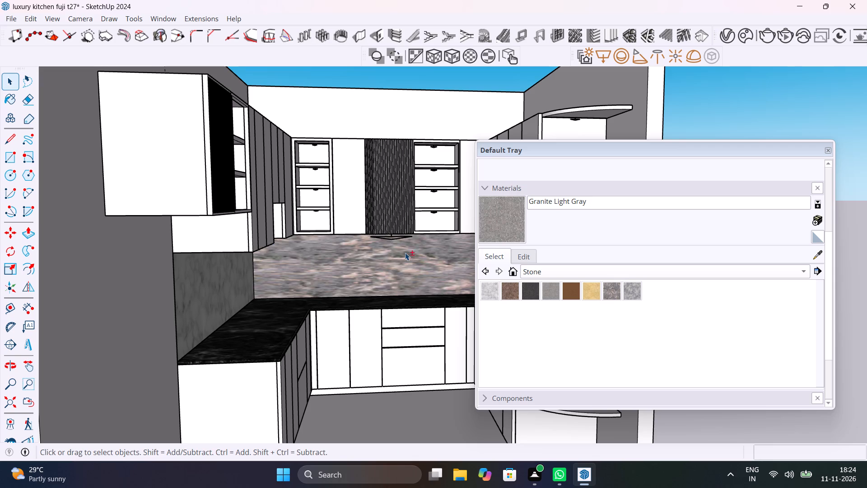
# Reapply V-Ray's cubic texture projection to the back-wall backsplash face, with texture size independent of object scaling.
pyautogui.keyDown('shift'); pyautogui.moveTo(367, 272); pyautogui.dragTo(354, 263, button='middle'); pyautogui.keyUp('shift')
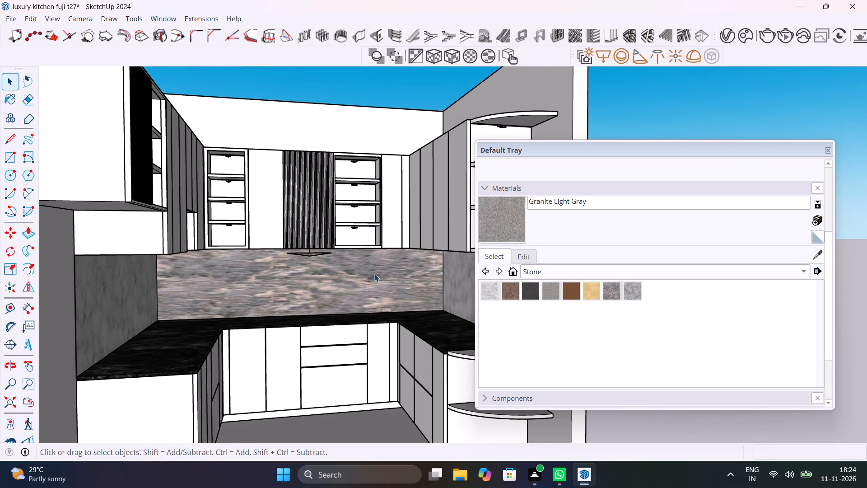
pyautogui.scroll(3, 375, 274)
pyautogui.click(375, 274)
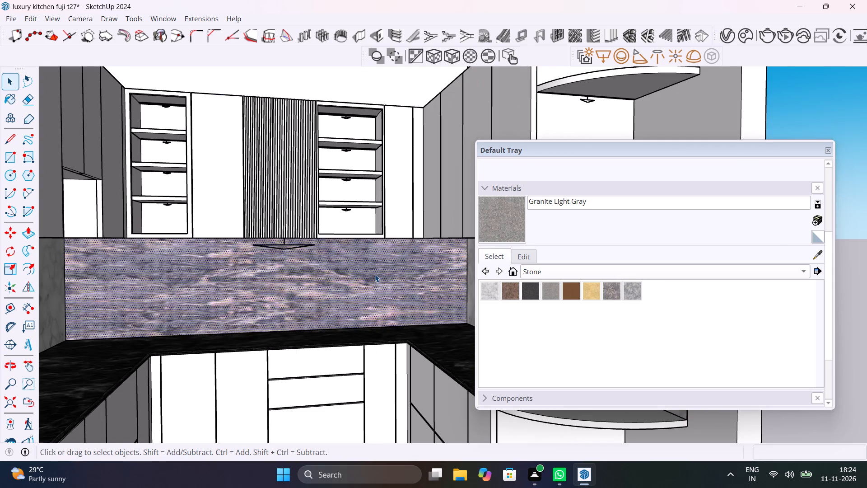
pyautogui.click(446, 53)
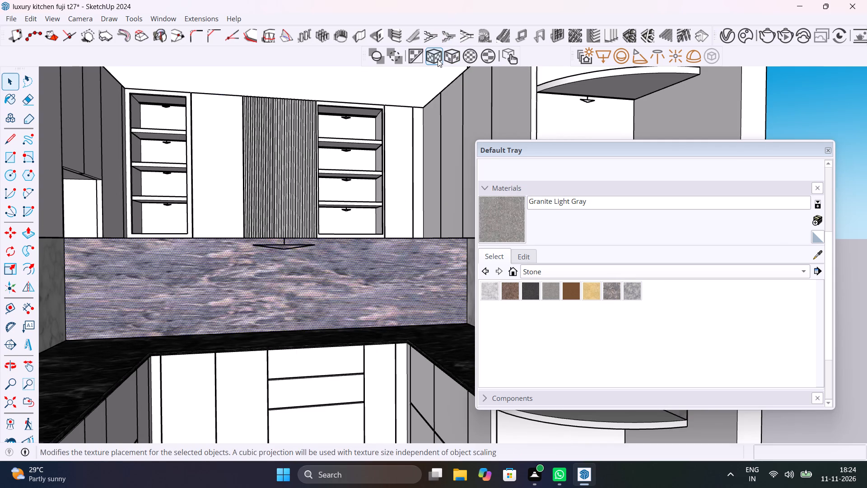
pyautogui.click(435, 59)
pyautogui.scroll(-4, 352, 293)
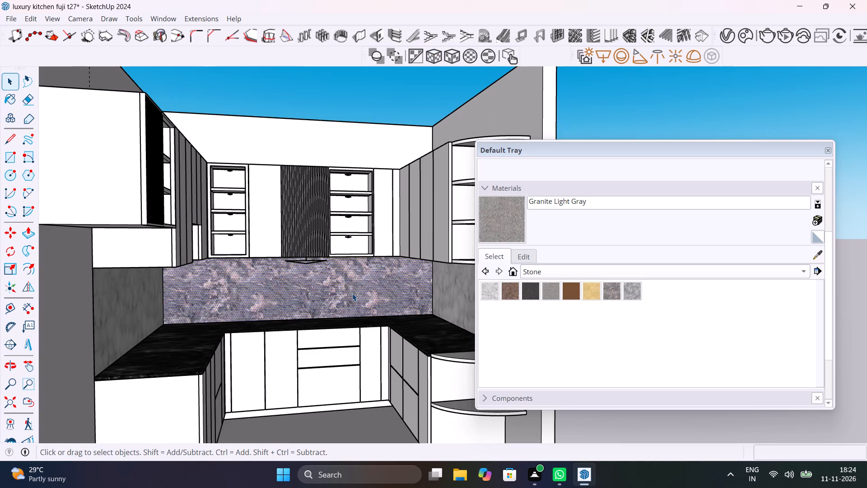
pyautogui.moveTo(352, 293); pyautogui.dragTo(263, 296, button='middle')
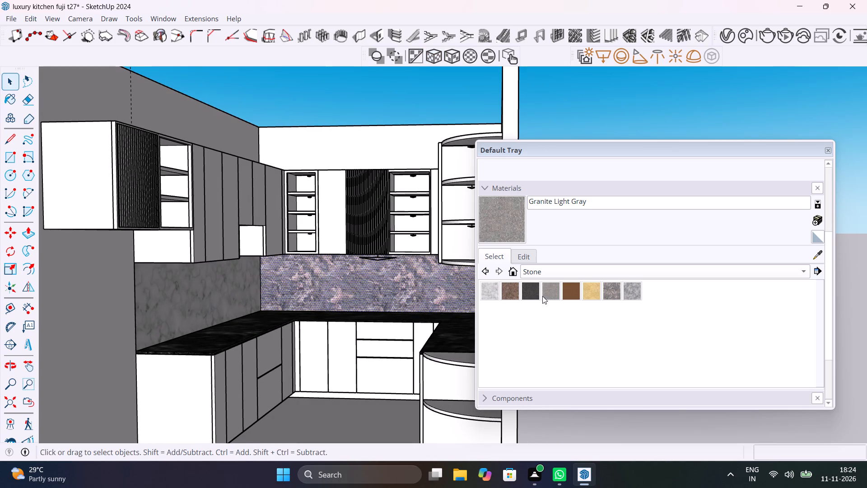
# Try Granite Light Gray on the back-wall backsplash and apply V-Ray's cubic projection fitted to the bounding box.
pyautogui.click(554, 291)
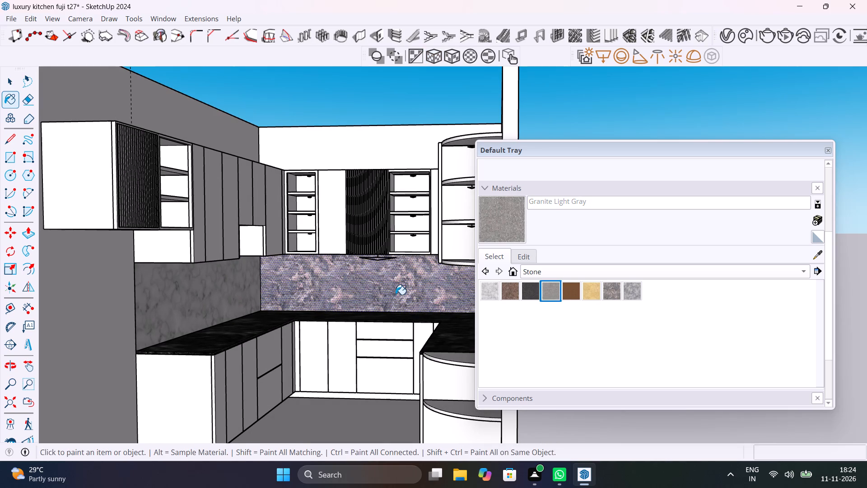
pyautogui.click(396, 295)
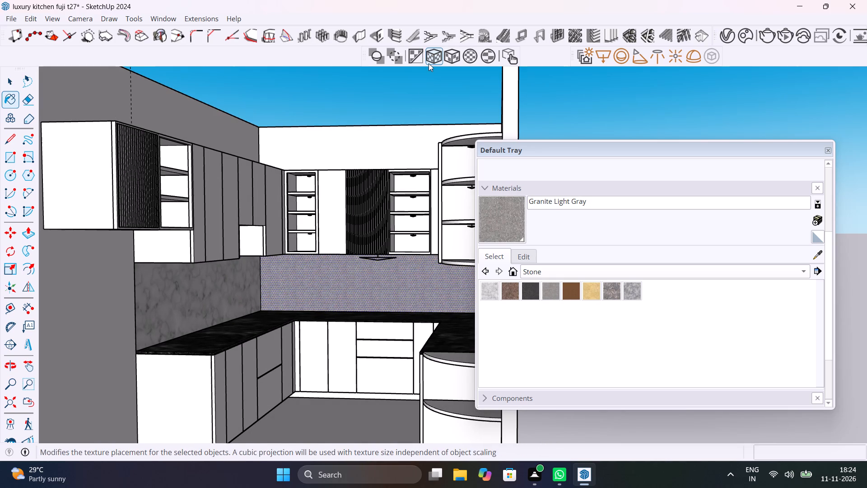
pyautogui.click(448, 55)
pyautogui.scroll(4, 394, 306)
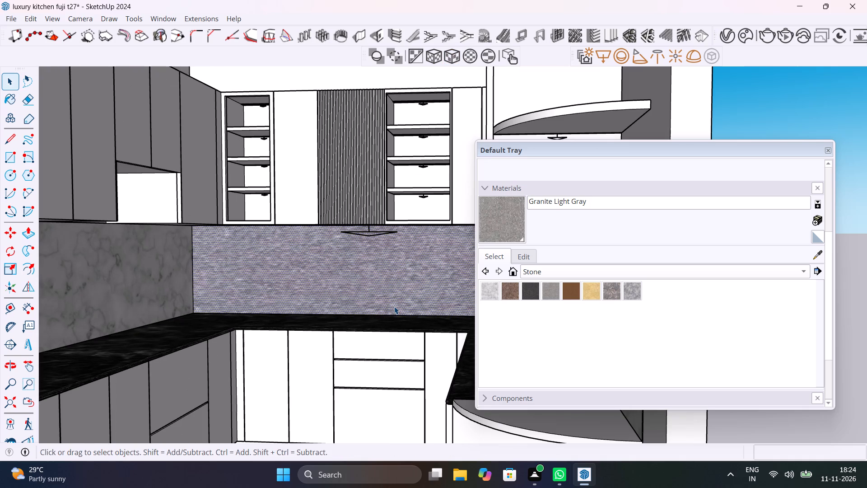
# Paint the back-wall backsplash with Carrera Marble from the Stone materials.
pyautogui.click(158, 291)
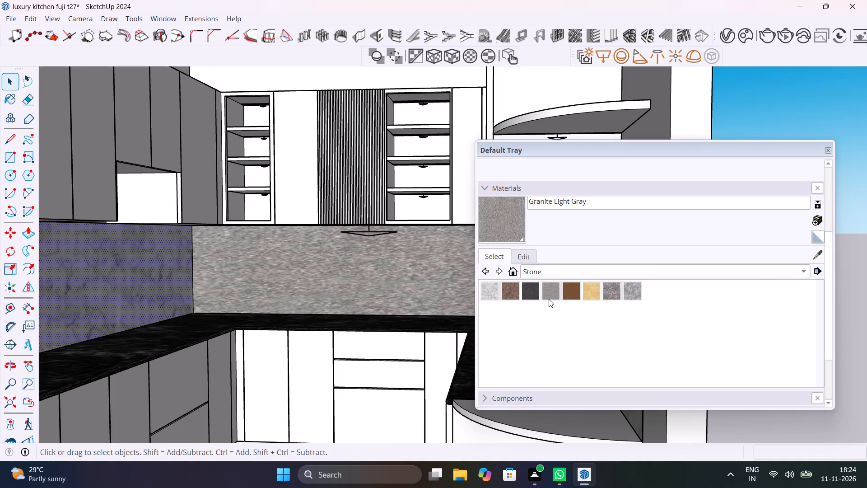
pyautogui.click(493, 290)
pyautogui.click(428, 279)
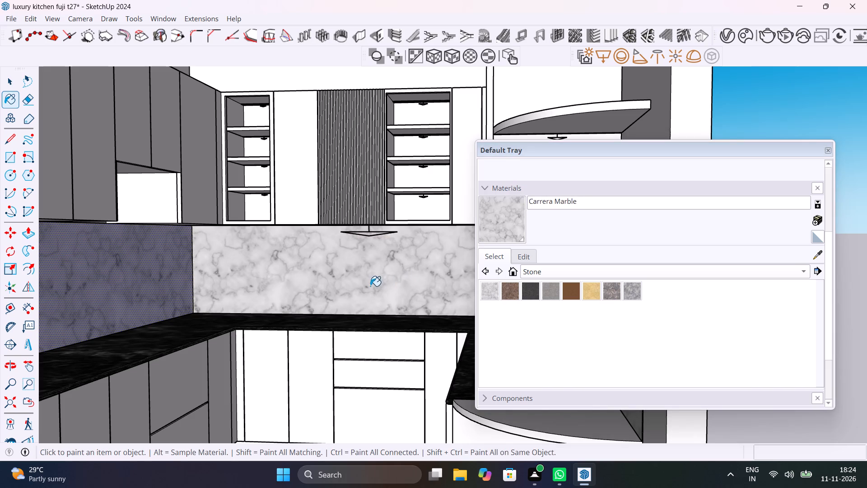
# Clear the selection and save the kitchen model.
pyautogui.moveTo(370, 286); pyautogui.dragTo(461, 288, button='middle')
pyautogui.scroll(-16, 461, 287)
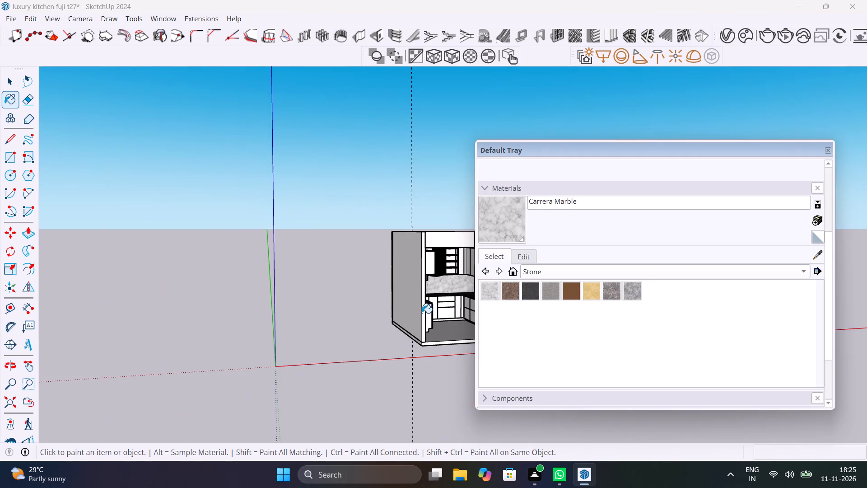
pyautogui.press('space')
pyautogui.click(317, 320)
pyautogui.scroll(8, 435, 316)
pyautogui.keyDown('shift'); pyautogui.moveTo(444, 309); pyautogui.dragTo(226, 328, button='middle'); pyautogui.keyUp('shift')
pyautogui.hotkey('ctrl', 's')
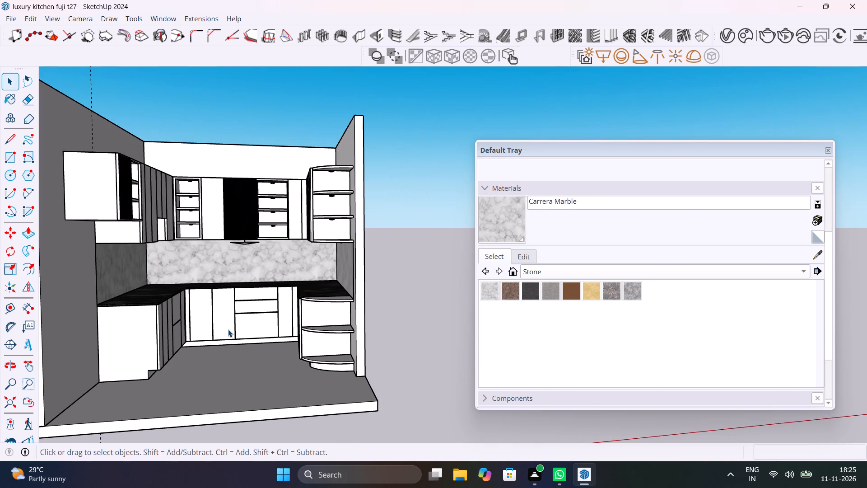
# Close the floating materials tray to clear the modelling area.
pyautogui.click(828, 150)
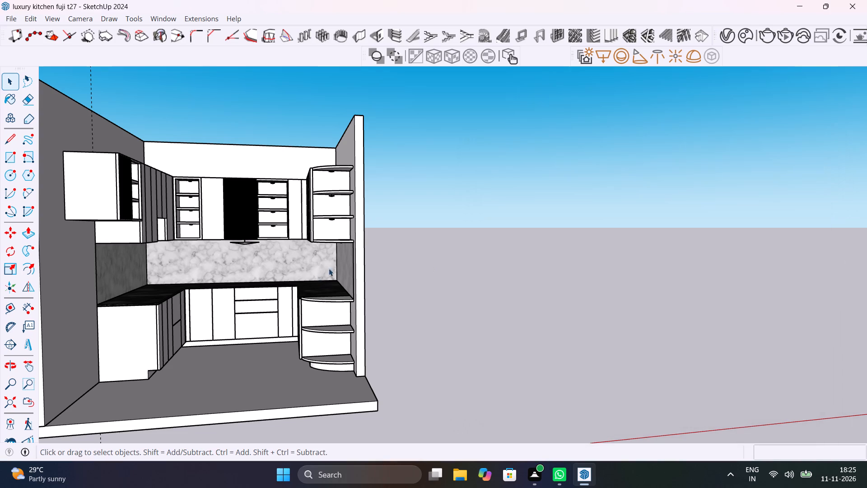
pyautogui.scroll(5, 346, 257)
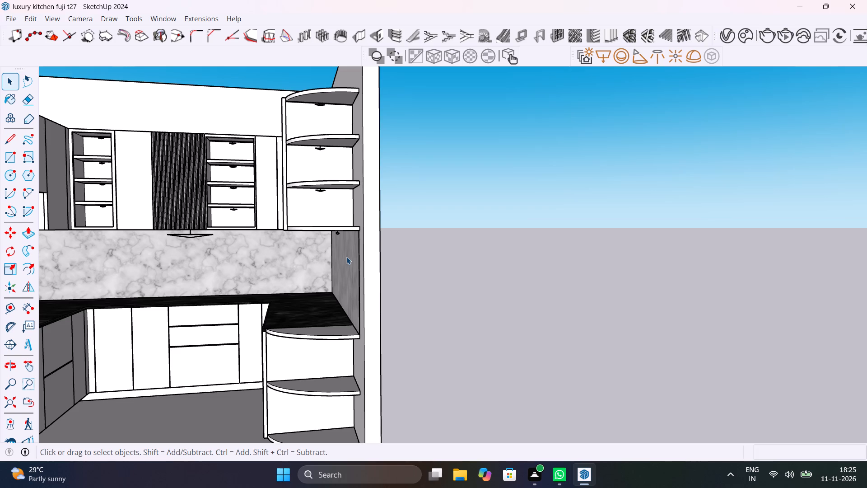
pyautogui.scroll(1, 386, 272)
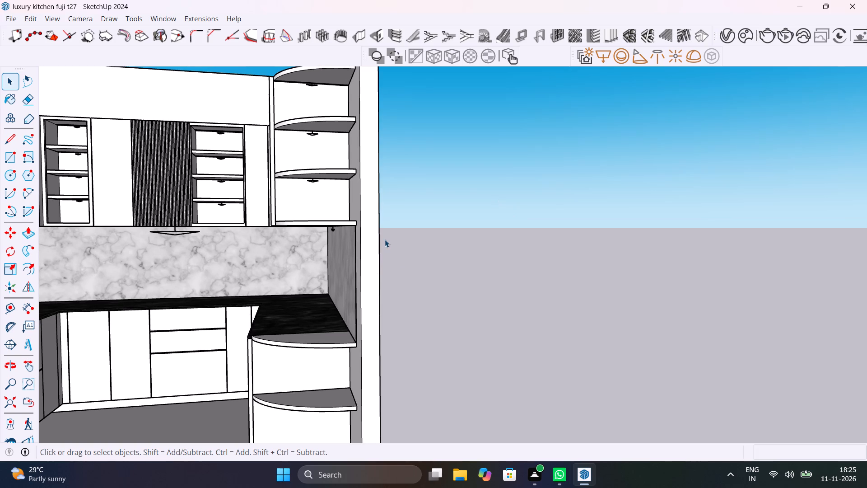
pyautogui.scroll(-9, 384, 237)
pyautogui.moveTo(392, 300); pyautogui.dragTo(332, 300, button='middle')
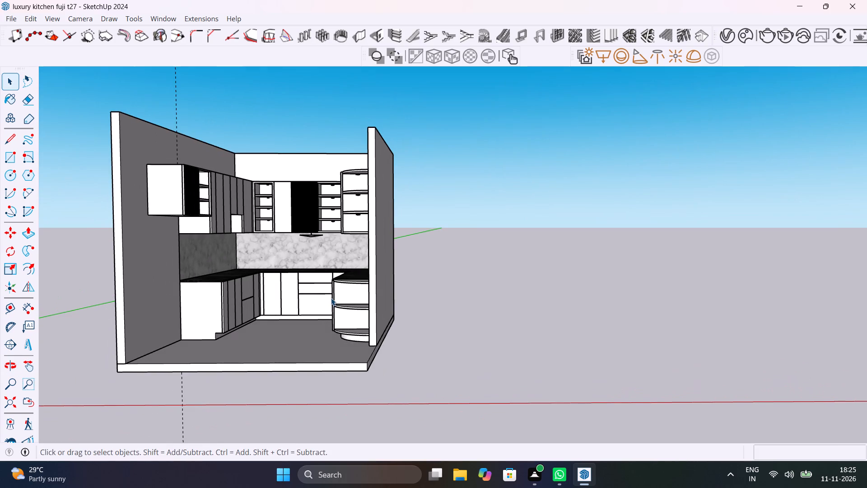
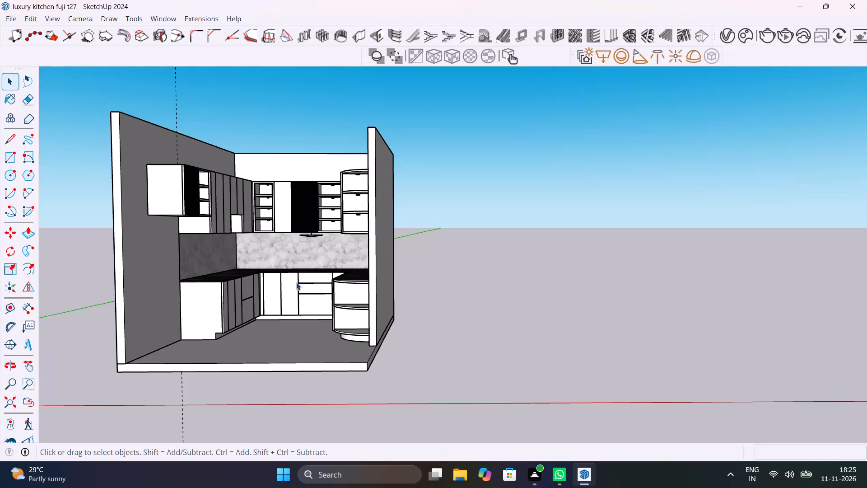
# Save the kitchen model with the Carrera Marble backsplash.
pyautogui.moveTo(300, 282); pyautogui.dragTo(459, 323, button='middle')
pyautogui.hotkey('ctrl', 's')
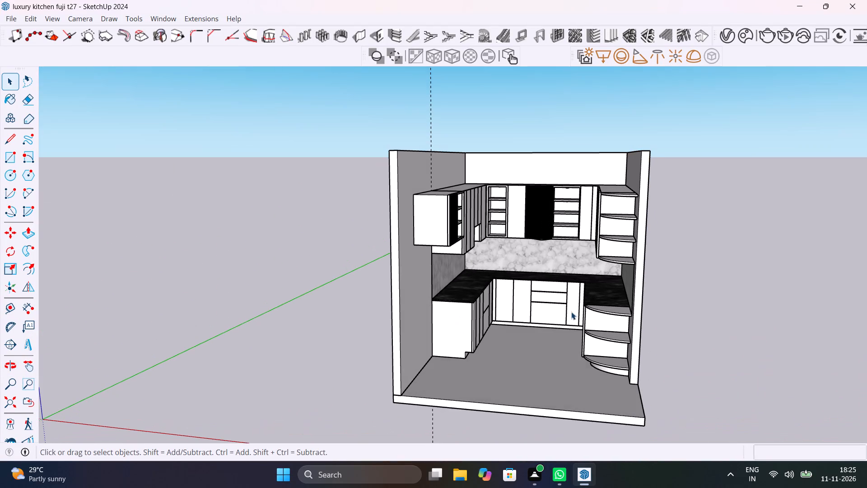
pyautogui.scroll(5, 588, 315)
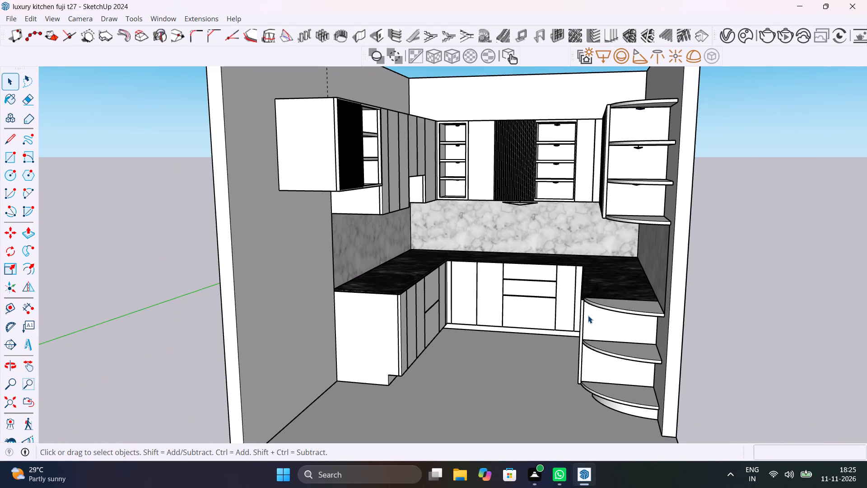
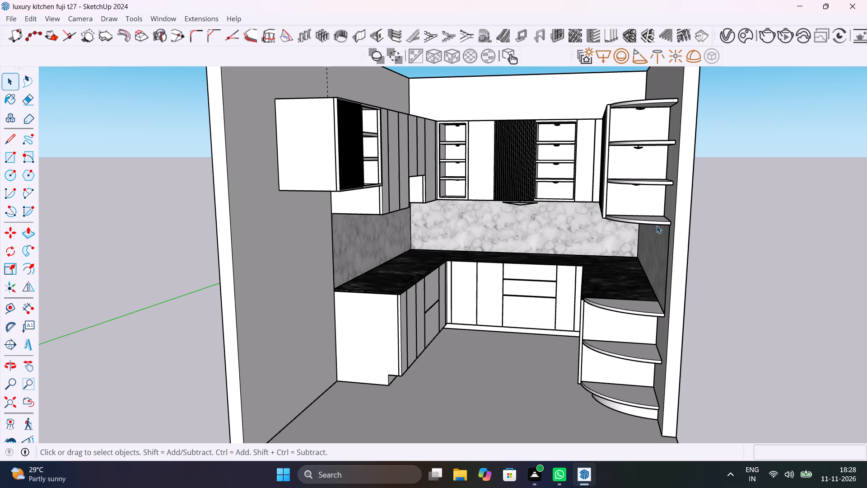
# Inspect the kitchen's marble backsplash, black countertop, wall cabinets and curved corner shelves from several angles and distances.
pyautogui.moveTo(667, 233); pyautogui.dragTo(567, 198, button='middle')
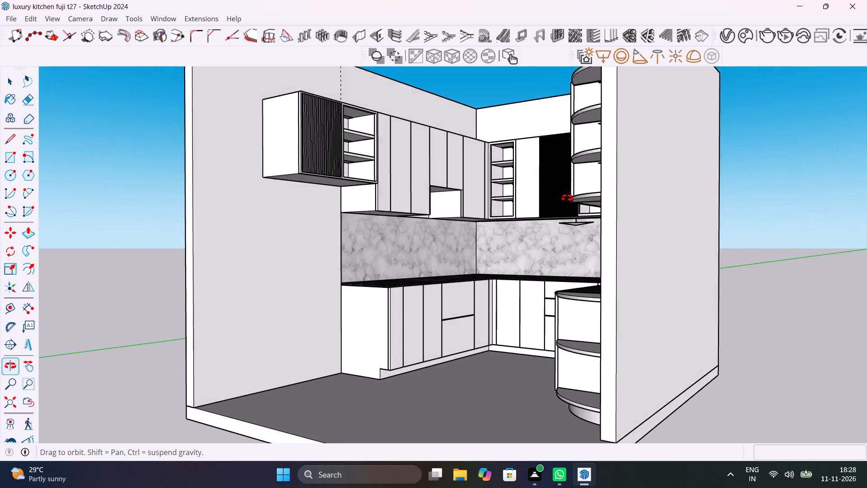
pyautogui.moveTo(567, 198); pyautogui.dragTo(711, 214, button='middle')
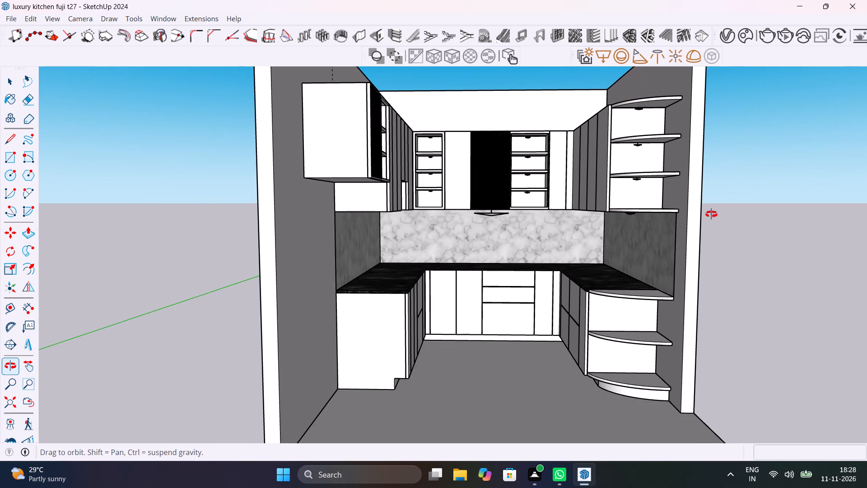
pyautogui.moveTo(711, 214); pyautogui.dragTo(667, 222, button='middle')
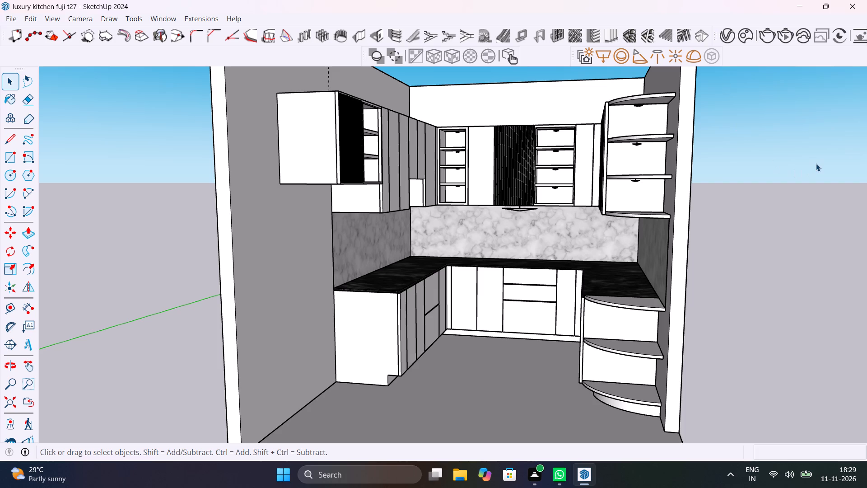
pyautogui.scroll(2, 816, 161)
pyautogui.scroll(-2, 816, 161)
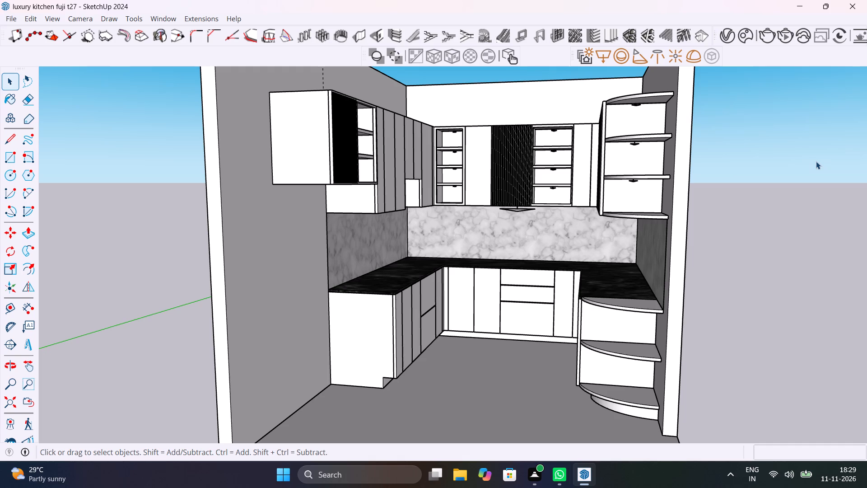
pyautogui.scroll(2, 816, 161)
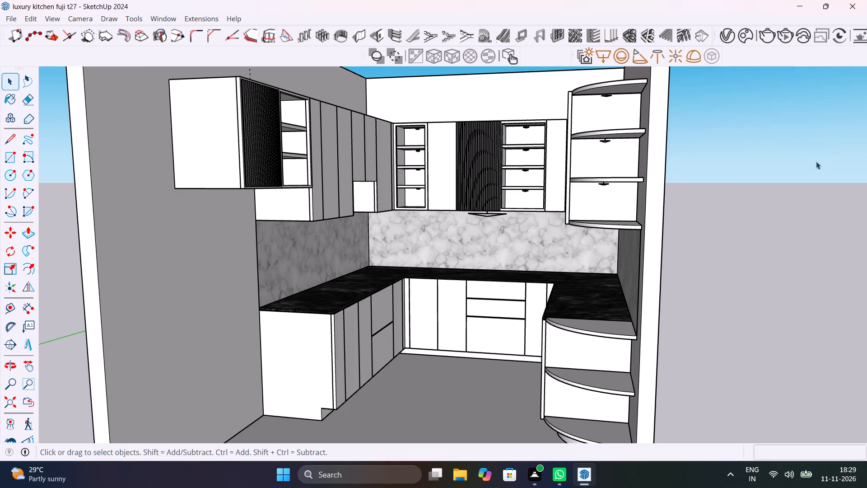
pyautogui.scroll(1, 816, 161)
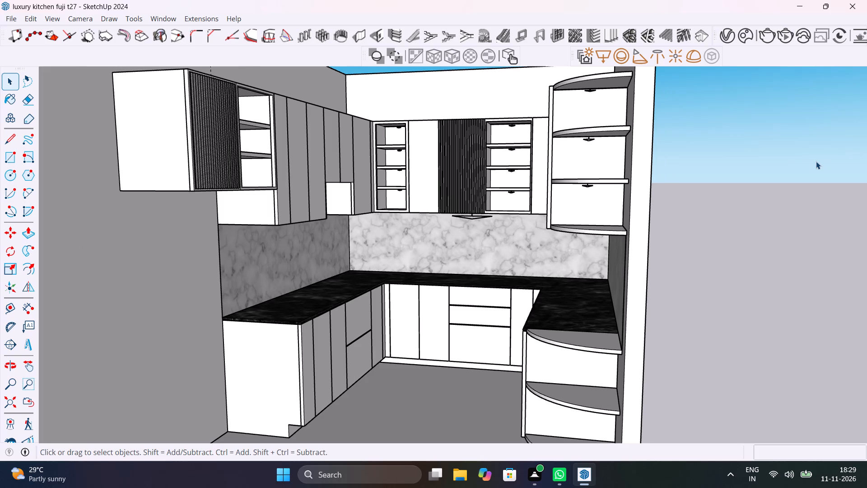
pyautogui.scroll(2, 816, 161)
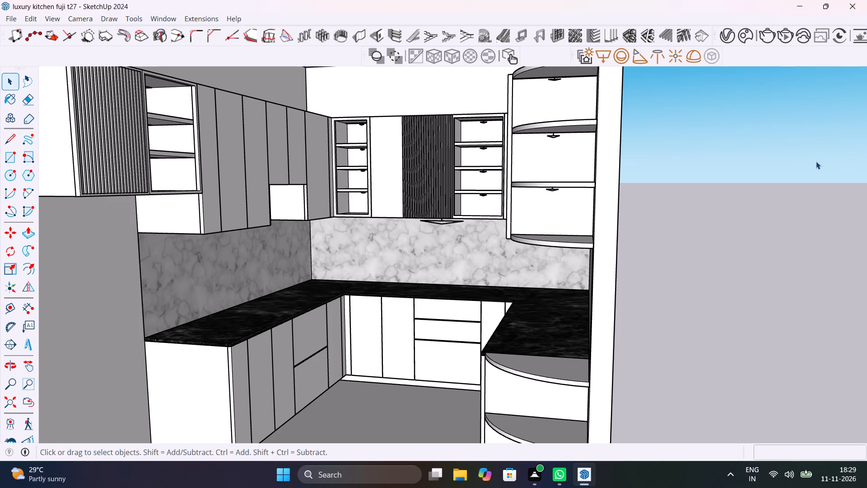
pyautogui.scroll(4, 816, 161)
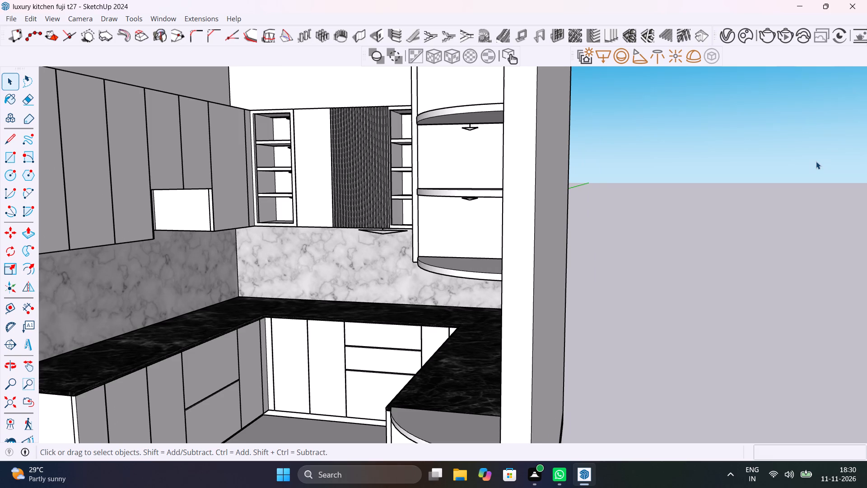
pyautogui.scroll(4, 816, 161)
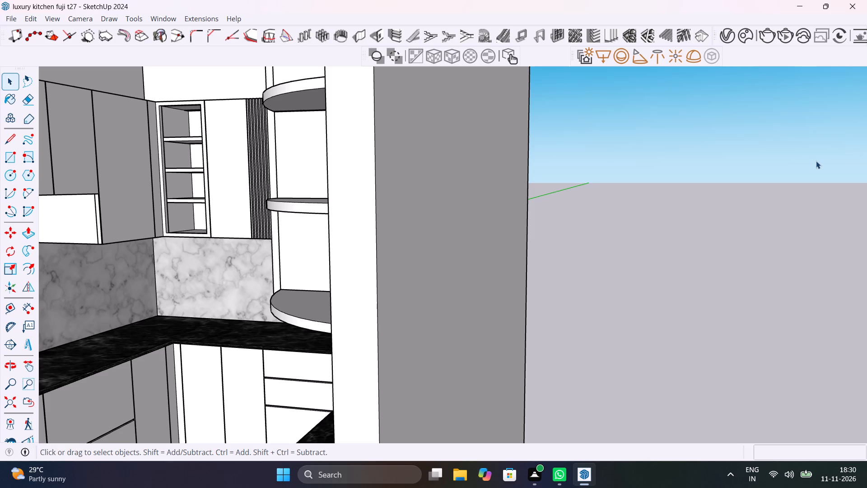
pyautogui.scroll(1, 816, 161)
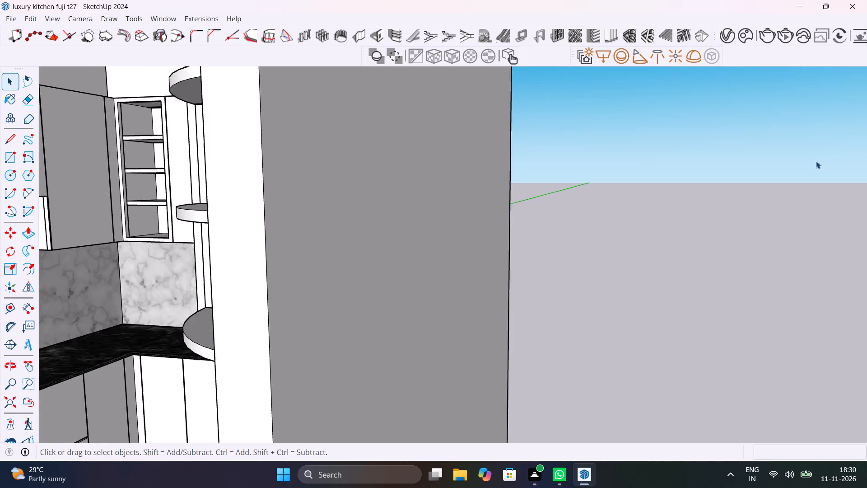
pyautogui.scroll(1, 816, 161)
pyautogui.scroll(-6, 816, 161)
pyautogui.moveTo(641, 225); pyautogui.dragTo(649, 192, button='middle')
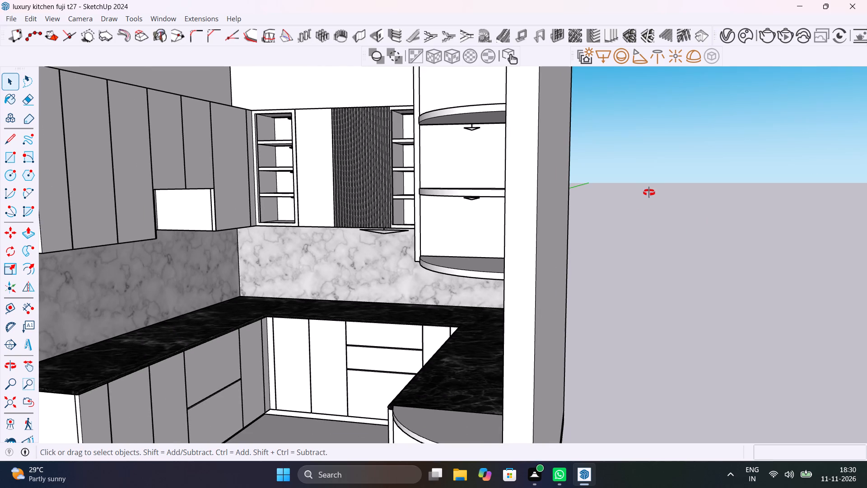
pyautogui.moveTo(649, 192); pyautogui.dragTo(696, 266, button='middle')
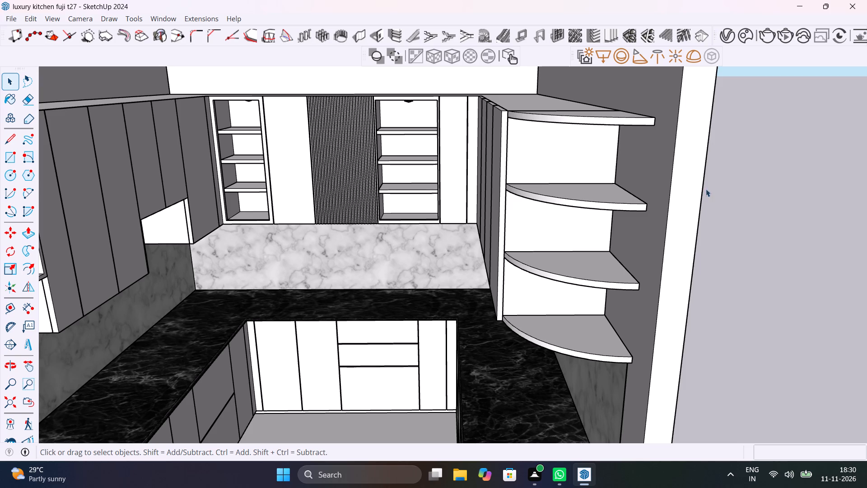
pyautogui.moveTo(575, 215); pyautogui.dragTo(567, 186, button='middle')
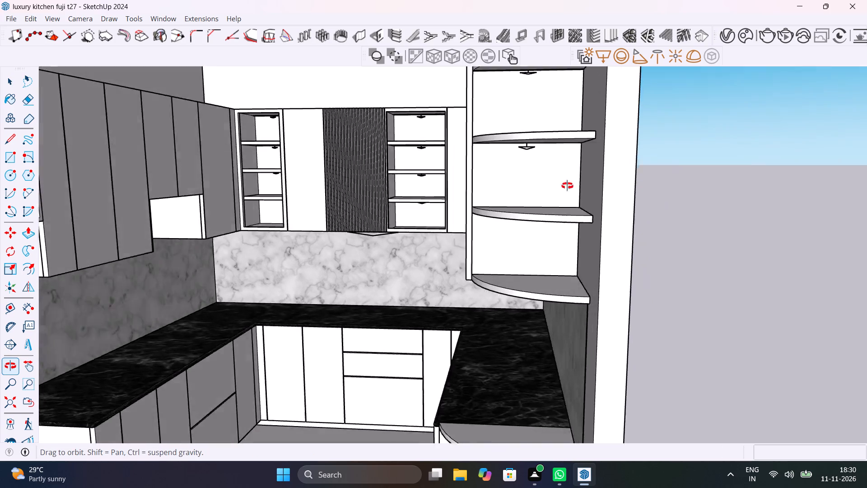
pyautogui.moveTo(567, 186); pyautogui.dragTo(611, 200, button='middle')
pyautogui.scroll(-4, 495, 168)
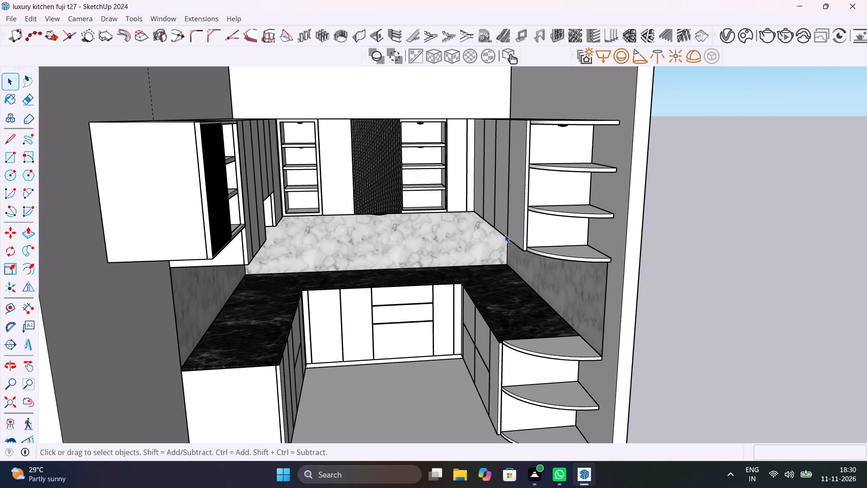
pyautogui.scroll(2, 510, 298)
pyautogui.moveTo(510, 298); pyautogui.dragTo(420, 216, button='middle')
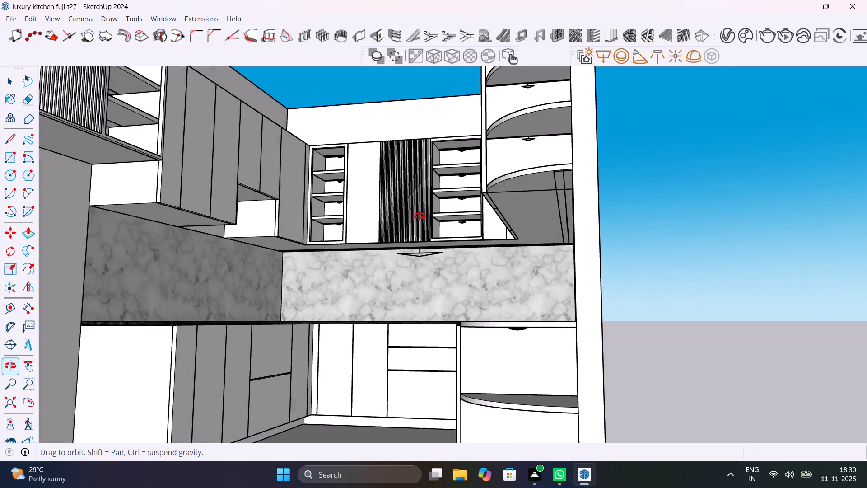
pyautogui.moveTo(420, 216); pyautogui.dragTo(578, 280, button='middle')
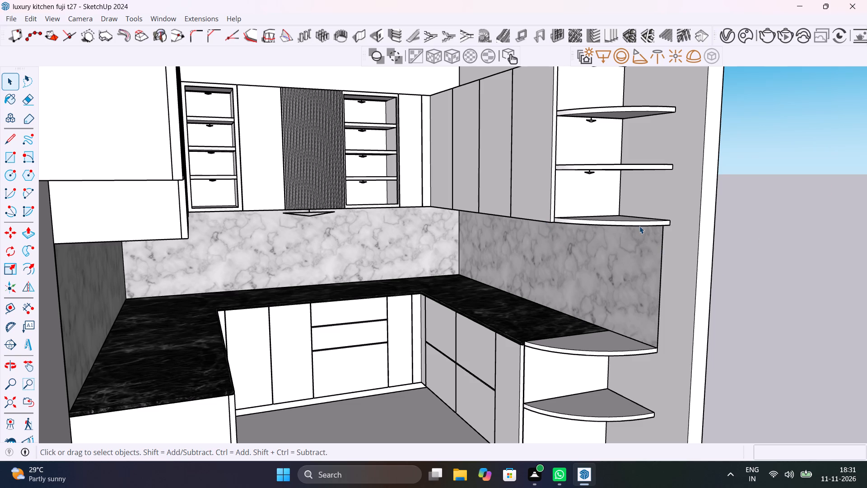
pyautogui.moveTo(639, 225); pyautogui.dragTo(634, 217, button='middle')
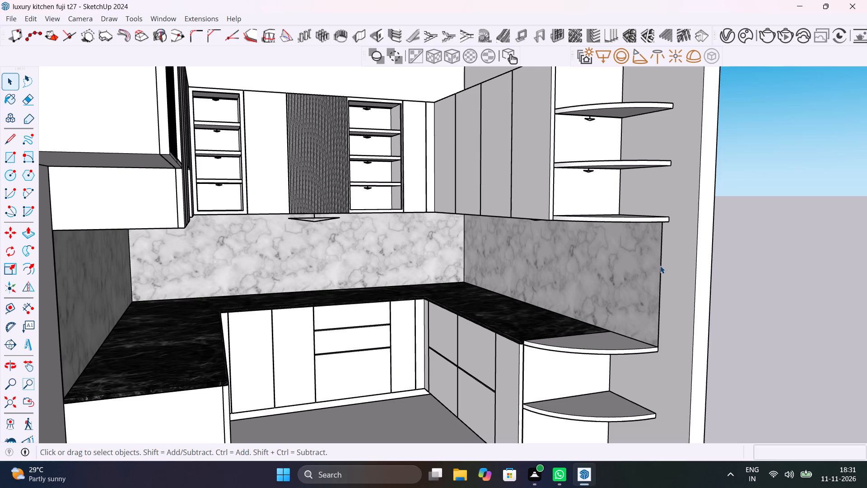
pyautogui.scroll(1, 660, 266)
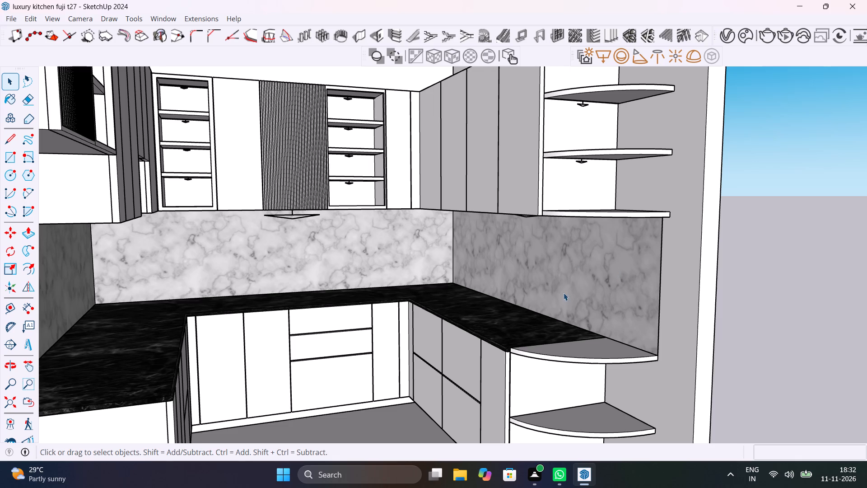
pyautogui.scroll(1, 564, 293)
pyautogui.moveTo(550, 286); pyautogui.dragTo(504, 268, button='middle')
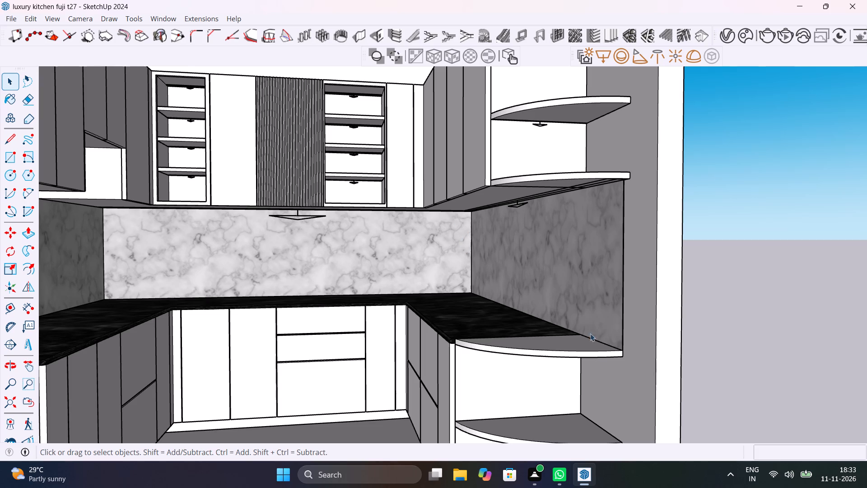
pyautogui.scroll(-5, 506, 310)
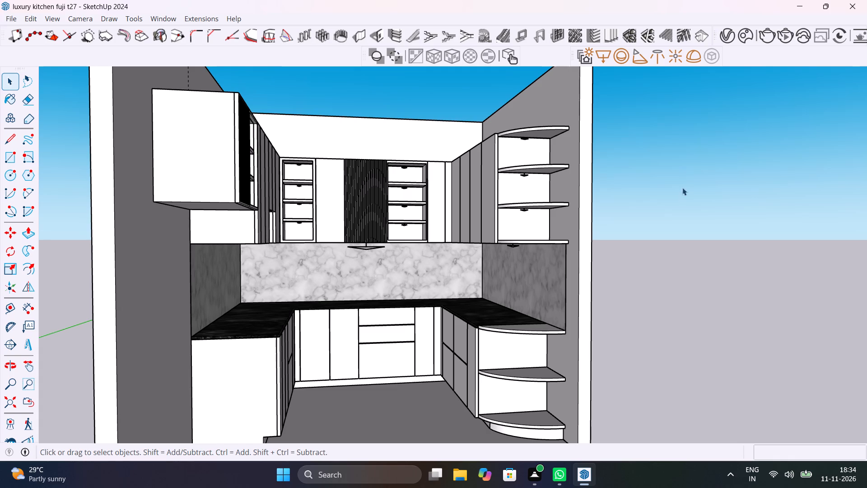
pyautogui.scroll(-1, 643, 211)
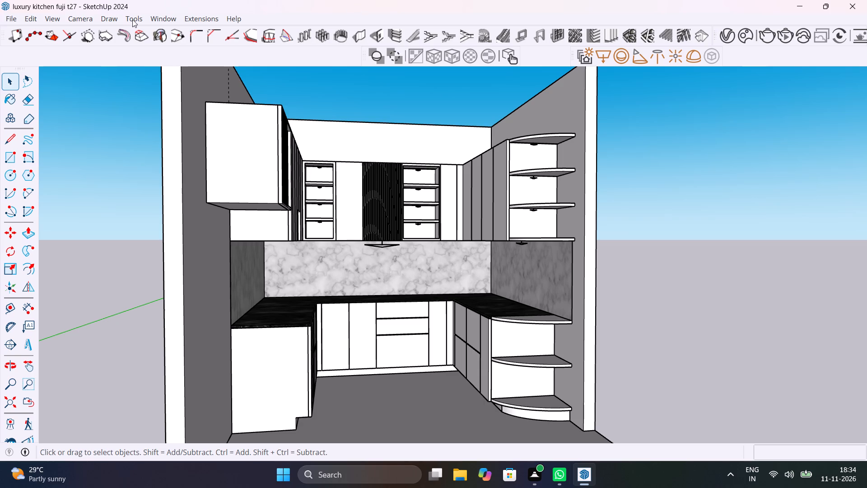
# Search 3D Warehouse for DOUBLE DOOR FRIDGE.
pyautogui.click(196, 19)
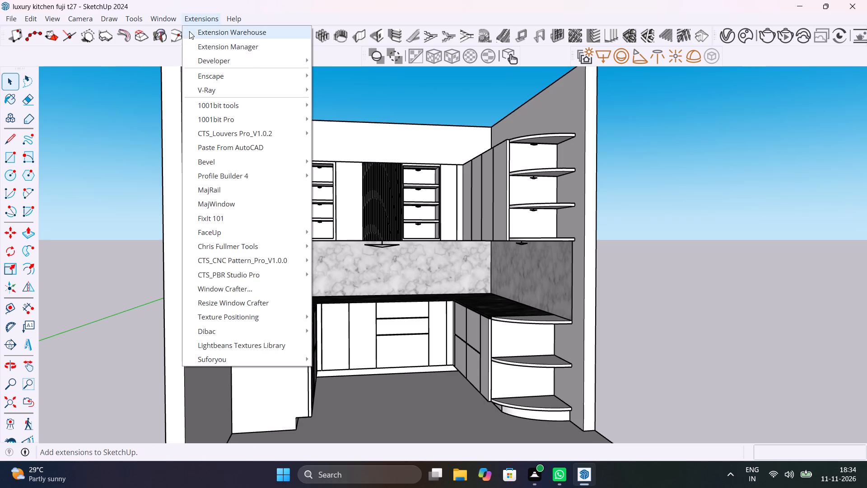
pyautogui.doubleClick(168, 23)
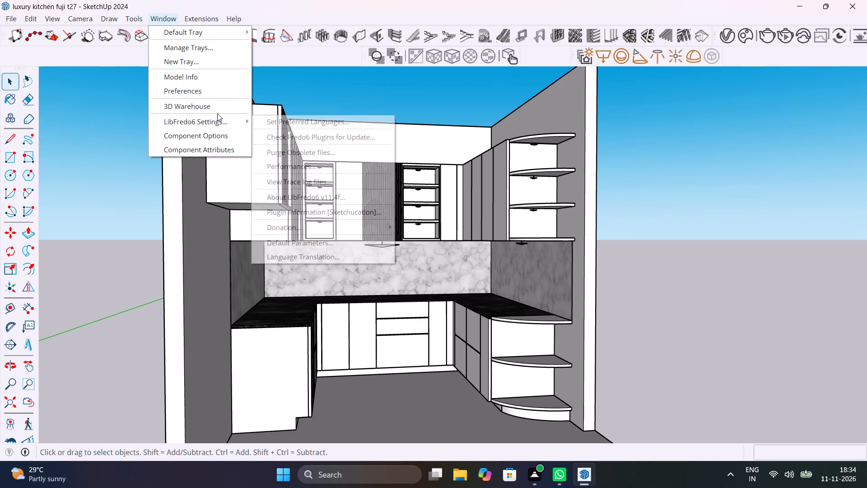
pyautogui.click(215, 109)
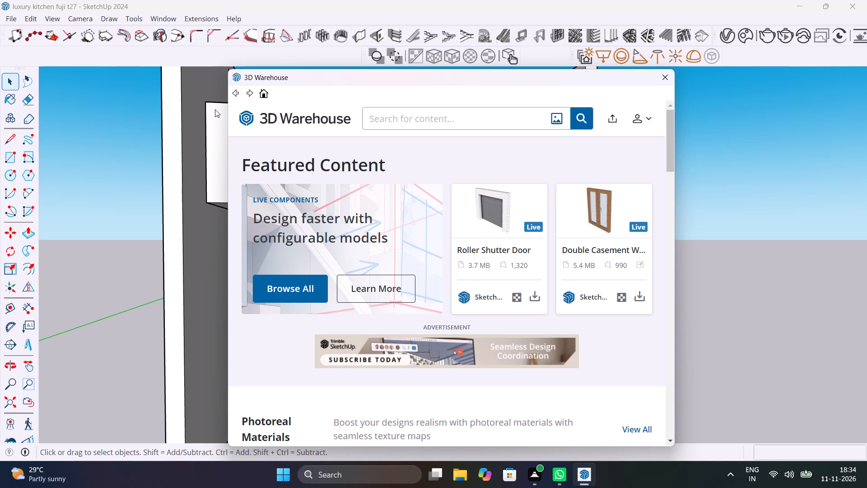
pyautogui.click(413, 117)
pyautogui.write('DOUBLE')
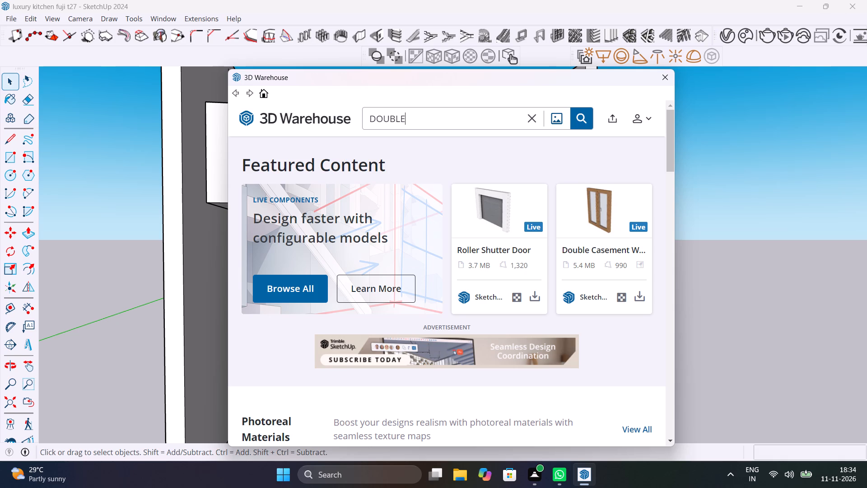
pyautogui.press('space')
pyautogui.write('DOOR FRIDG')
pyautogui.press('e')
pyautogui.press('Return')
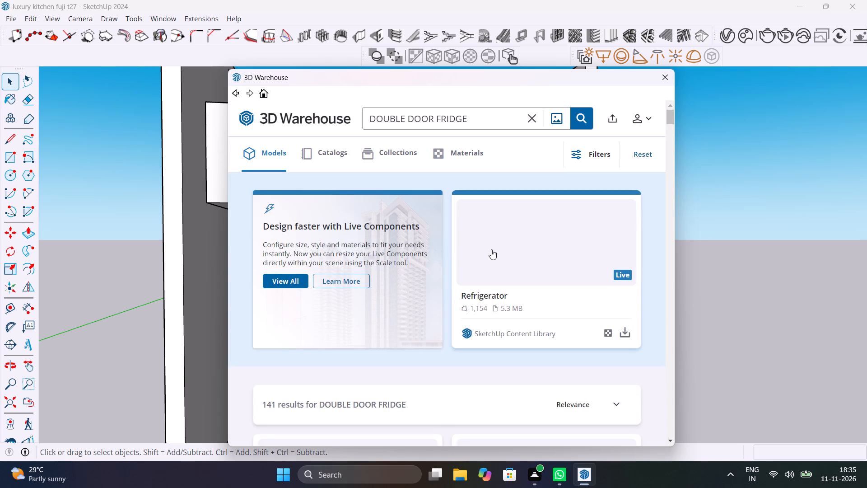
# Browse the double door fridge results in 3D Warehouse to choose a suitable model for the kitchen.
pyautogui.scroll(-2, 491, 249)
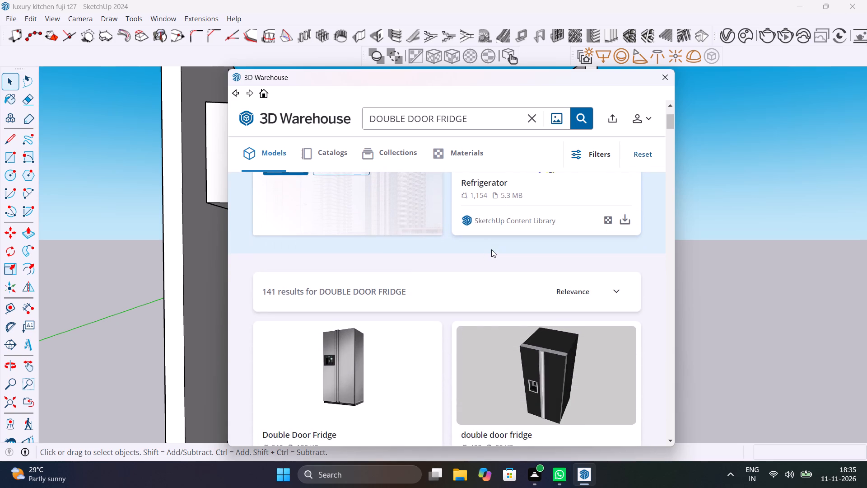
pyautogui.scroll(-4, 491, 249)
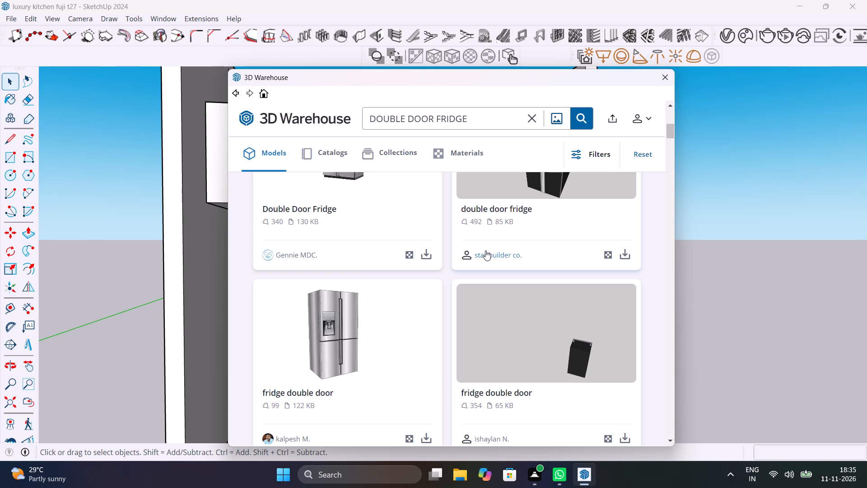
pyautogui.scroll(-4, 555, 287)
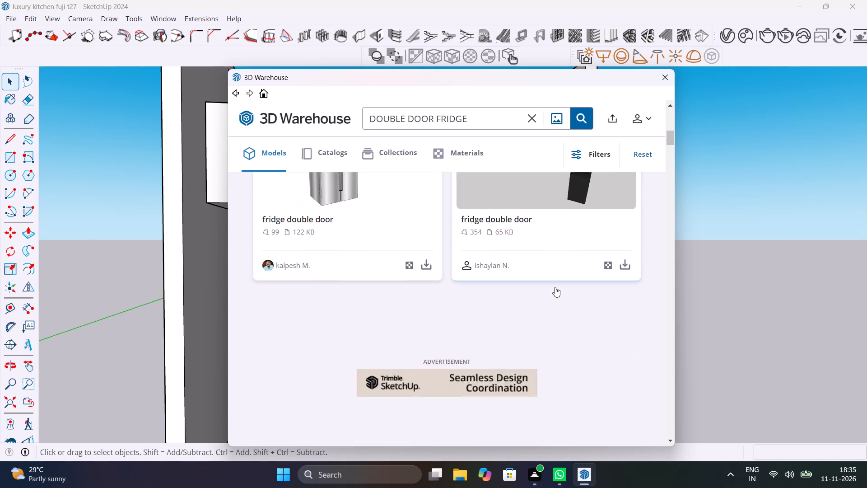
pyautogui.scroll(-8, 555, 286)
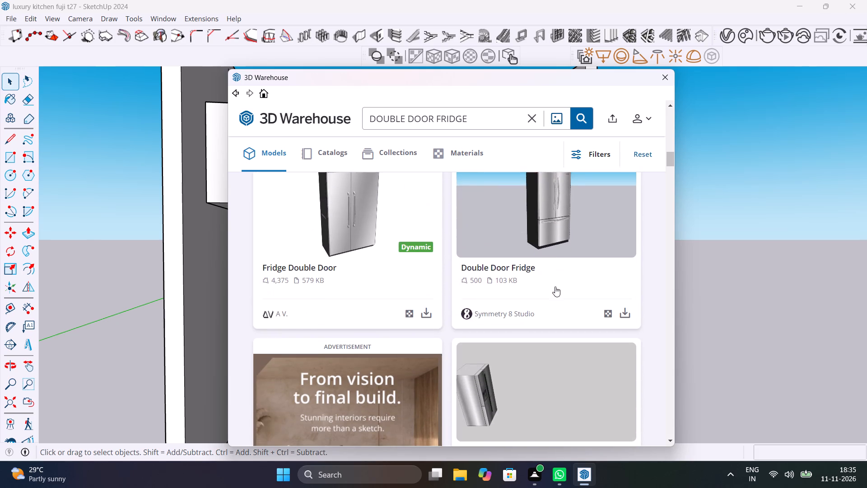
pyautogui.scroll(-6, 555, 286)
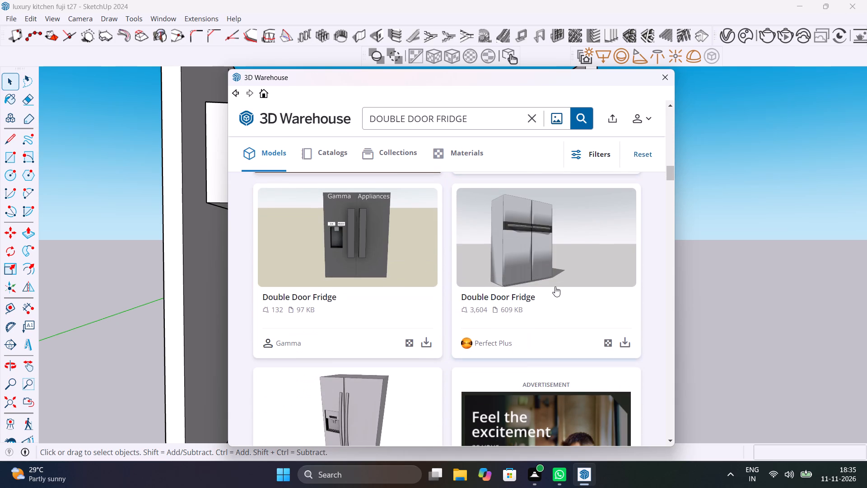
pyautogui.scroll(-6, 555, 286)
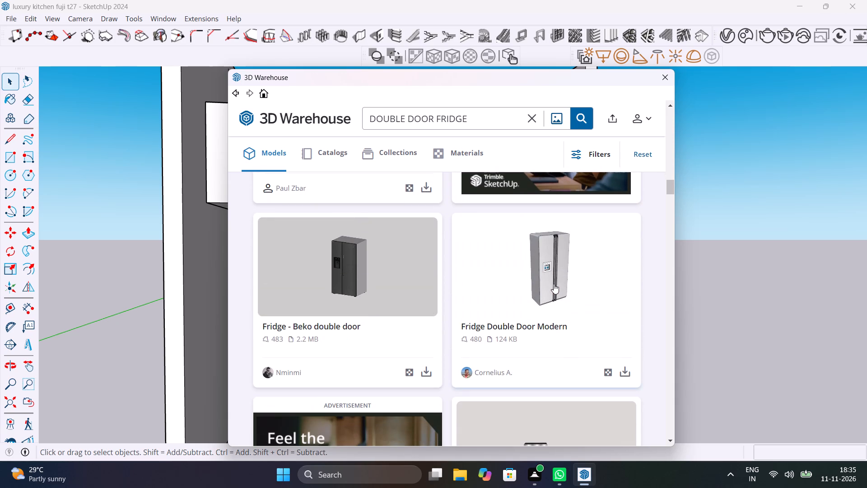
pyautogui.scroll(-4, 554, 283)
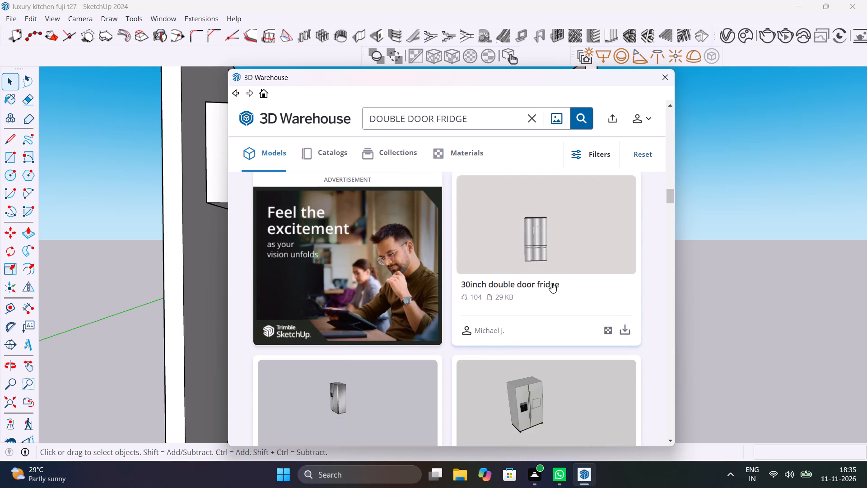
pyautogui.scroll(-5, 551, 283)
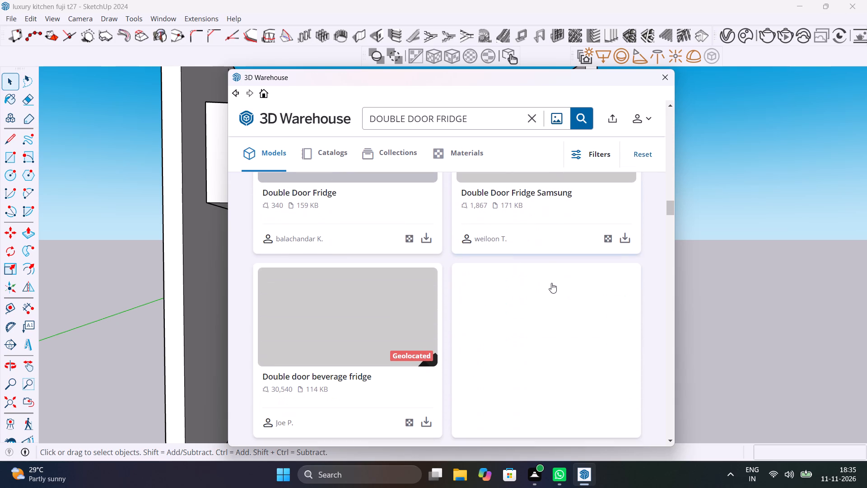
pyautogui.scroll(-3, 551, 283)
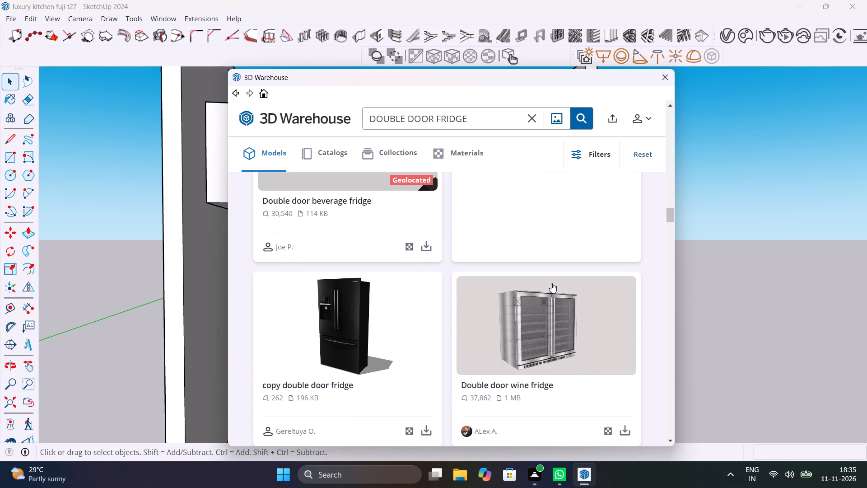
pyautogui.scroll(-6, 551, 283)
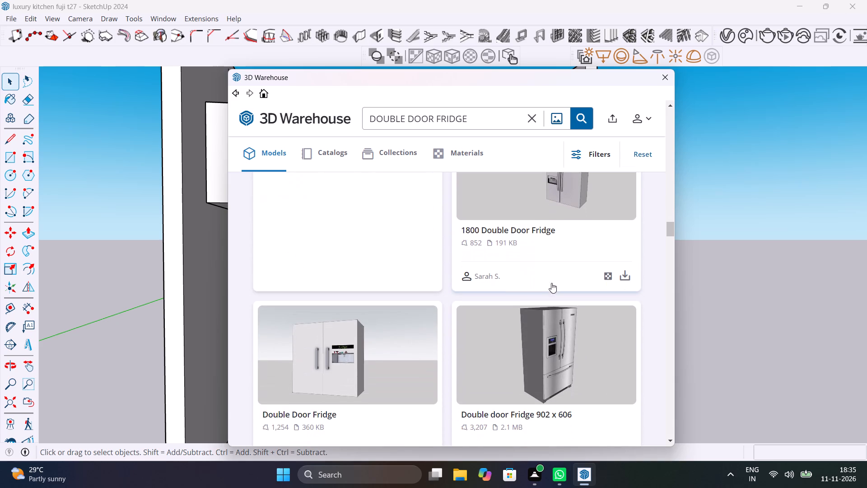
pyautogui.scroll(-9, 551, 283)
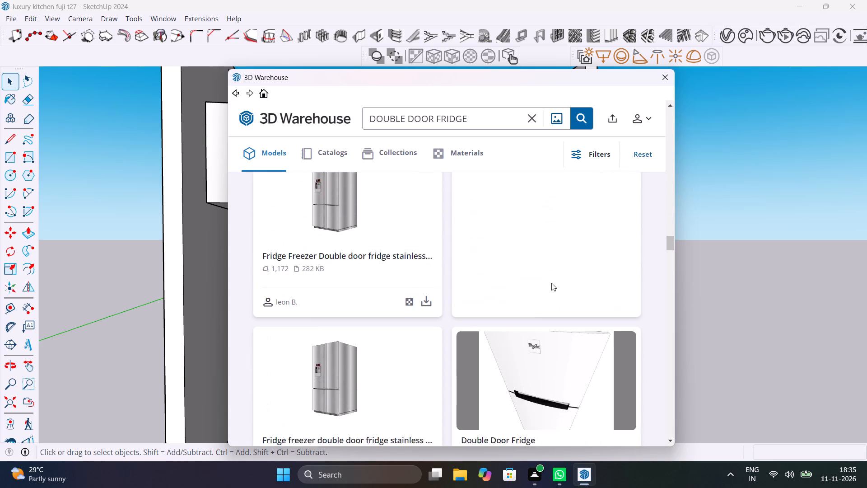
pyautogui.scroll(-10, 551, 283)
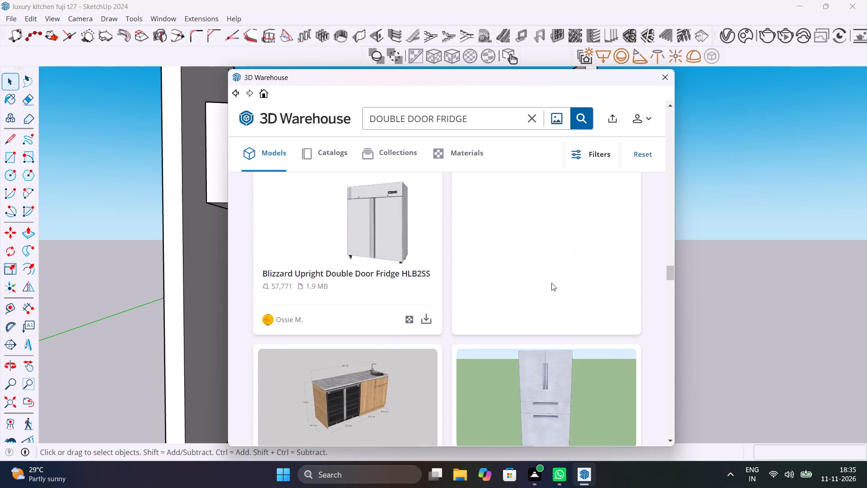
pyautogui.scroll(-8, 551, 283)
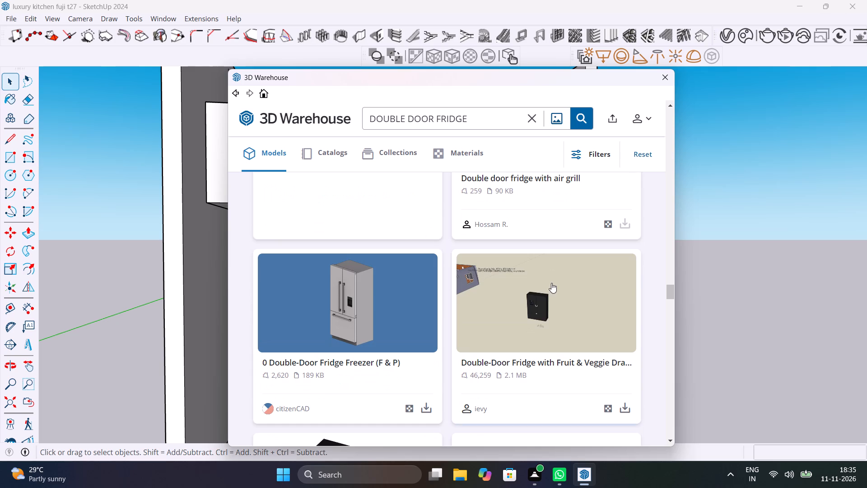
pyautogui.scroll(20, 551, 283)
pyautogui.scroll(4, 551, 283)
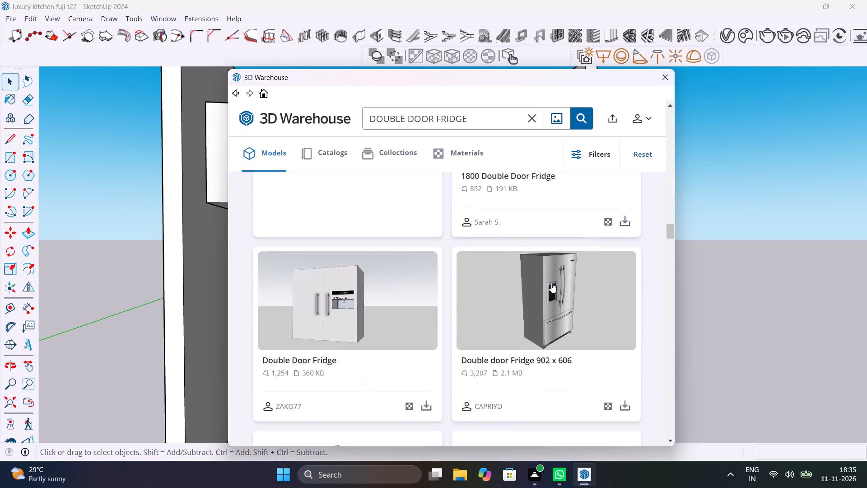
pyautogui.scroll(12, 551, 283)
pyautogui.scroll(-2, 551, 282)
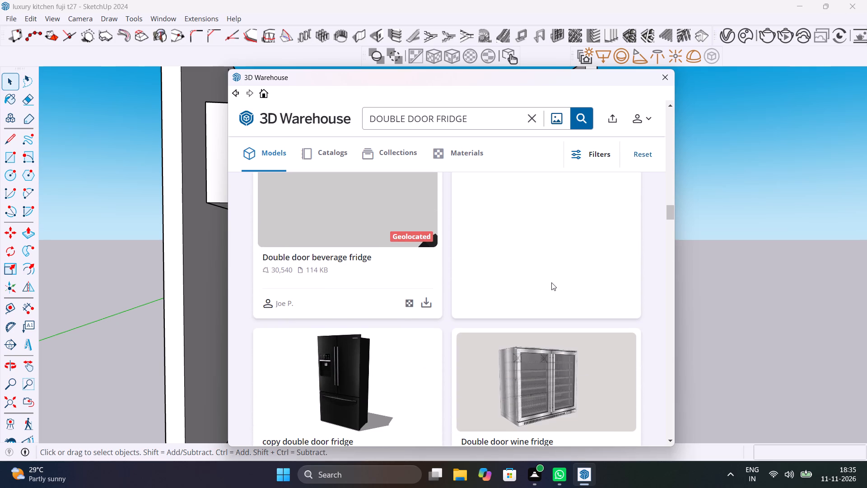
pyautogui.scroll(-2, 551, 282)
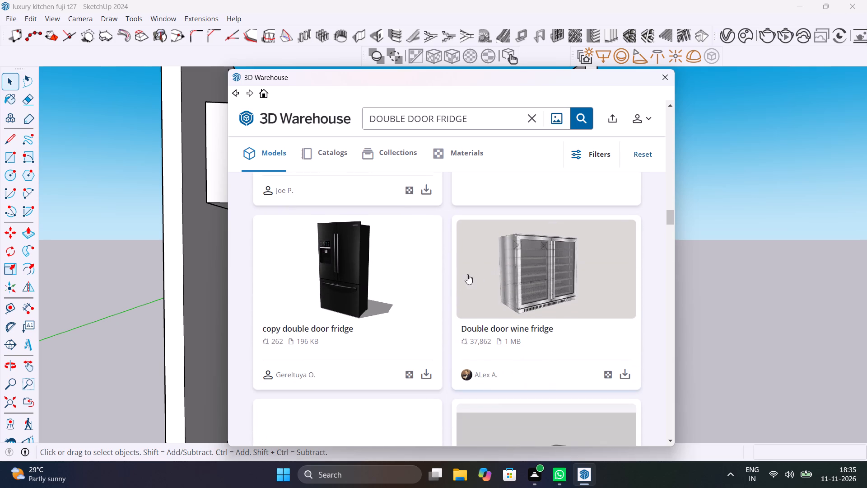
# Load the black "copy double door fridge" model directly into the scene and place it on the ground outside the kitchen's shelf-side wall.
pyautogui.click(425, 376)
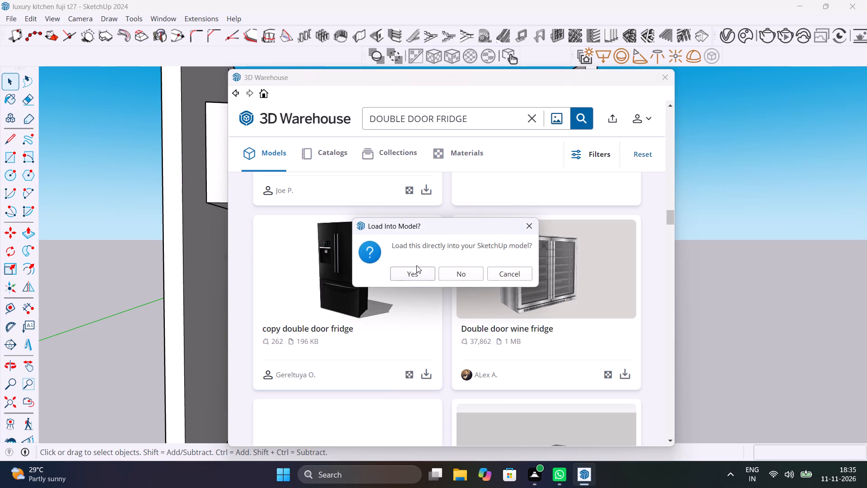
pyautogui.click(414, 275)
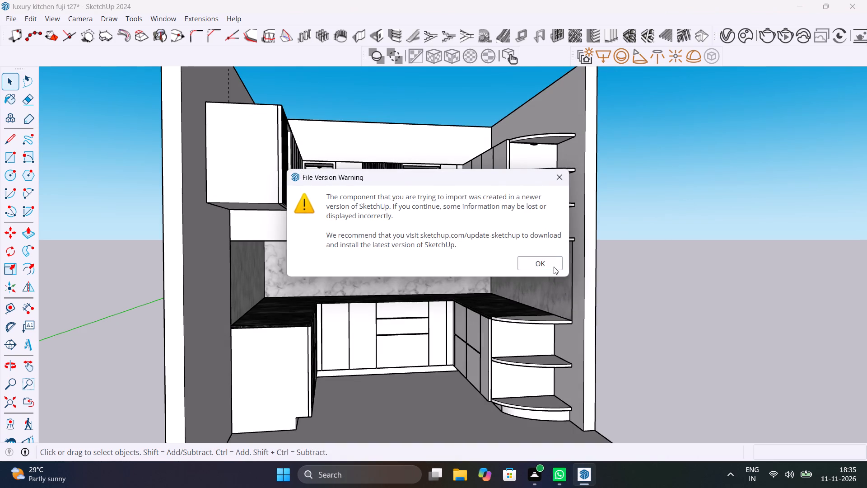
pyautogui.click(550, 266)
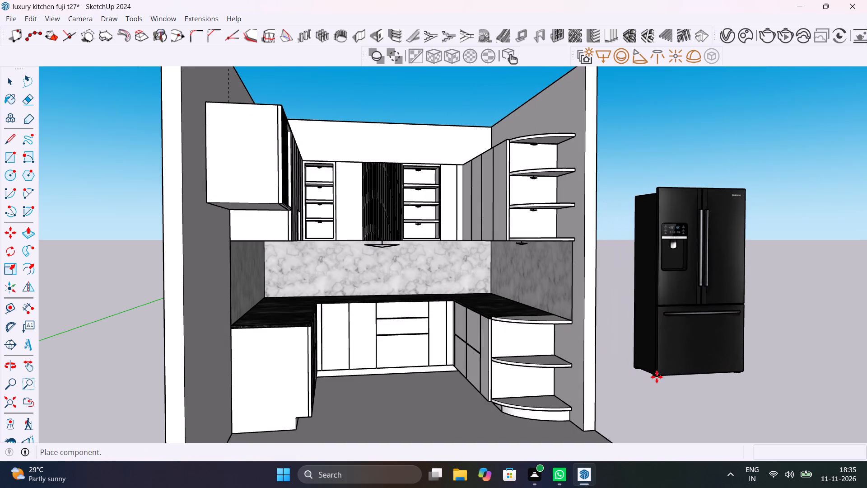
pyautogui.click(659, 378)
pyautogui.moveTo(692, 352); pyautogui.dragTo(637, 387, button='middle')
pyautogui.scroll(-5, 699, 353)
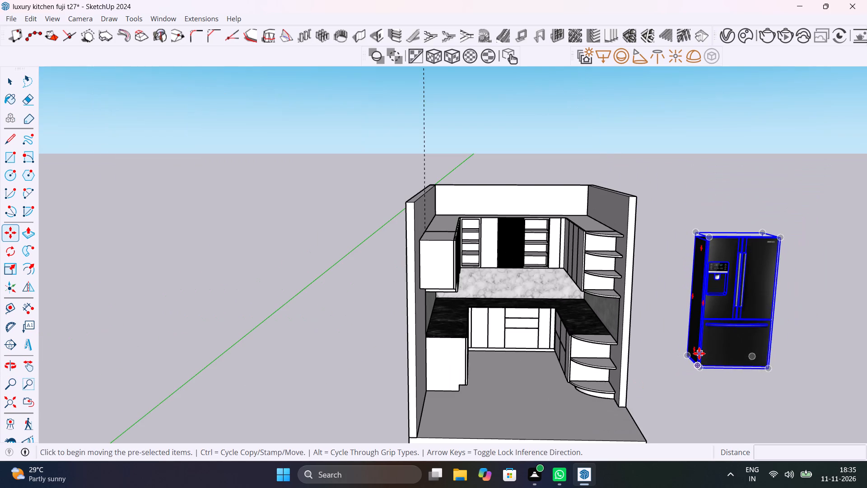
pyautogui.press('Escape')
pyautogui.scroll(9, 704, 367)
pyautogui.press('space')
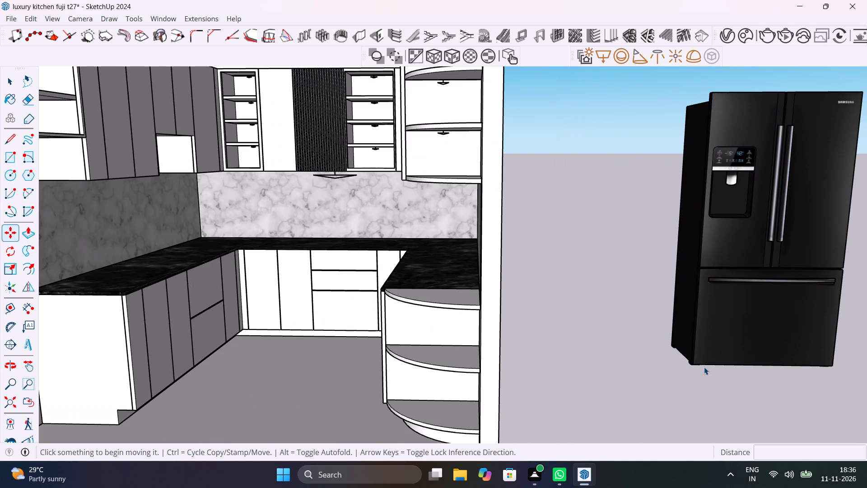
# Rotate the fridge 90 degrees about the vertical axis around its bottom front corner.
pyautogui.write('Q')
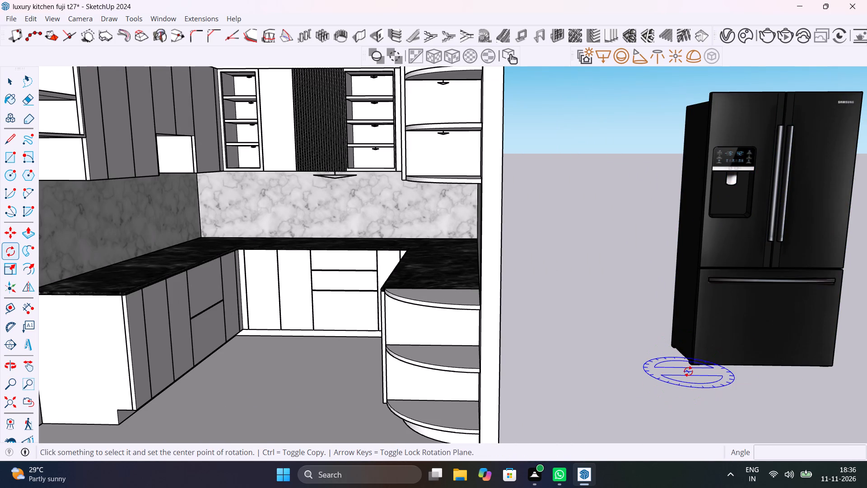
pyautogui.press('Up')
pyautogui.click(690, 372)
pyautogui.click(750, 395)
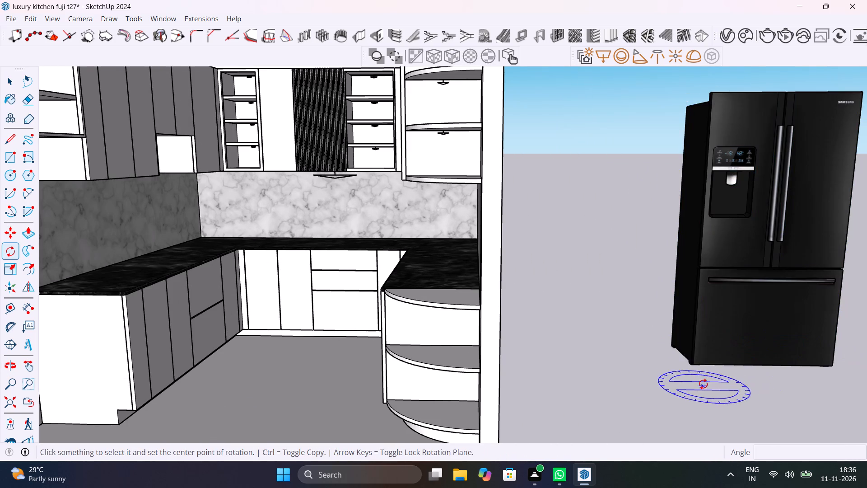
pyautogui.click(690, 369)
pyautogui.click(758, 376)
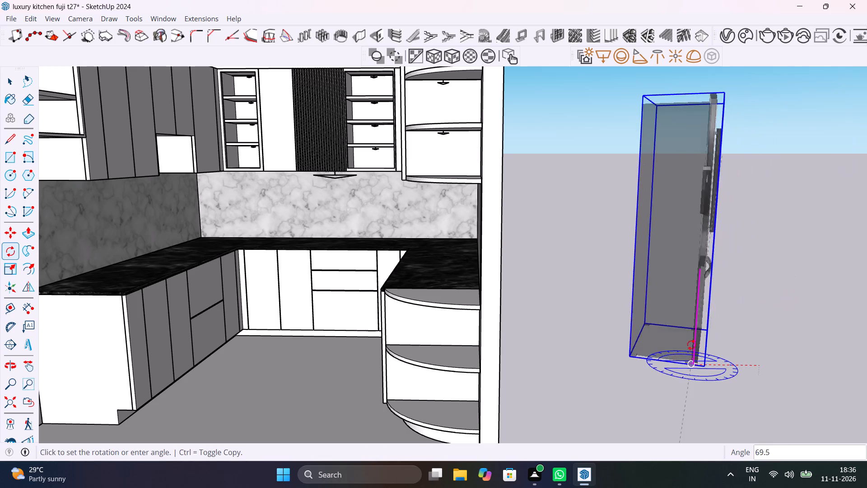
pyautogui.write('90')
pyautogui.press('Return')
pyautogui.scroll(-6, 666, 344)
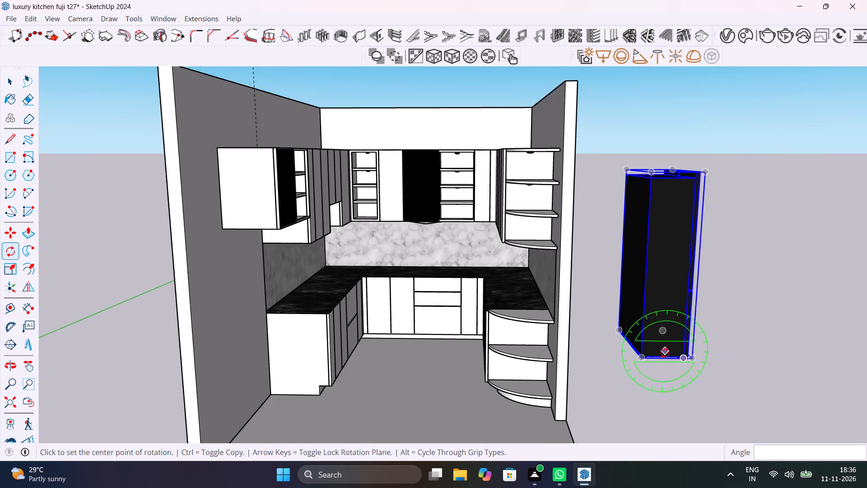
pyautogui.scroll(-1, 665, 353)
pyautogui.press('space')
# Move the fridge about 16' 10" into the kitchen, setting its bottom front corner at the free end of the base cabinet run.
pyautogui.moveTo(748, 324); pyautogui.dragTo(737, 324, button='middle')
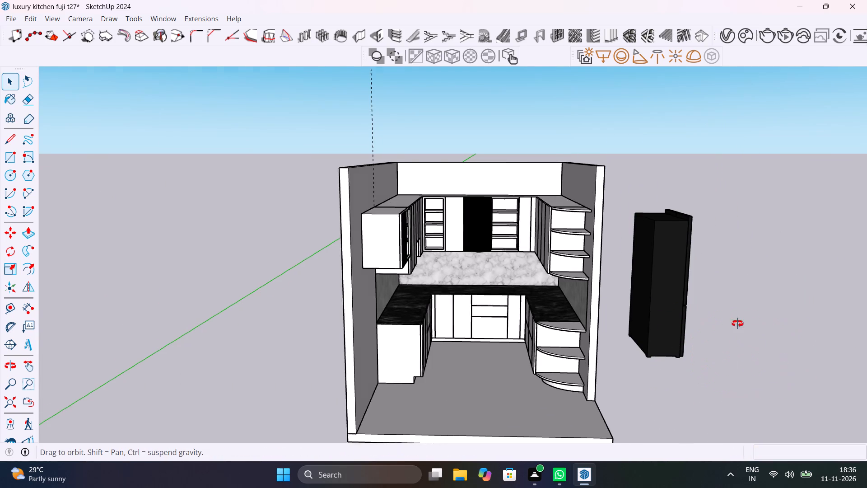
pyautogui.moveTo(737, 324); pyautogui.dragTo(596, 327, button='middle')
pyautogui.click(756, 367)
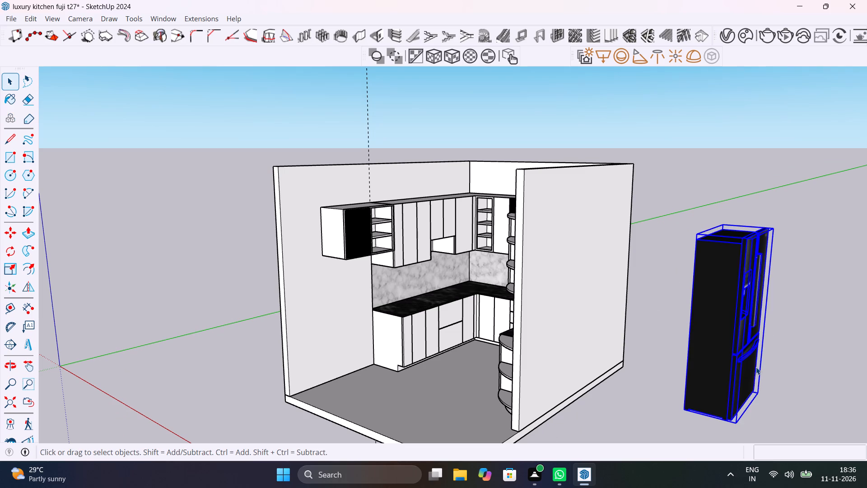
pyautogui.press('m')
pyautogui.click(761, 396)
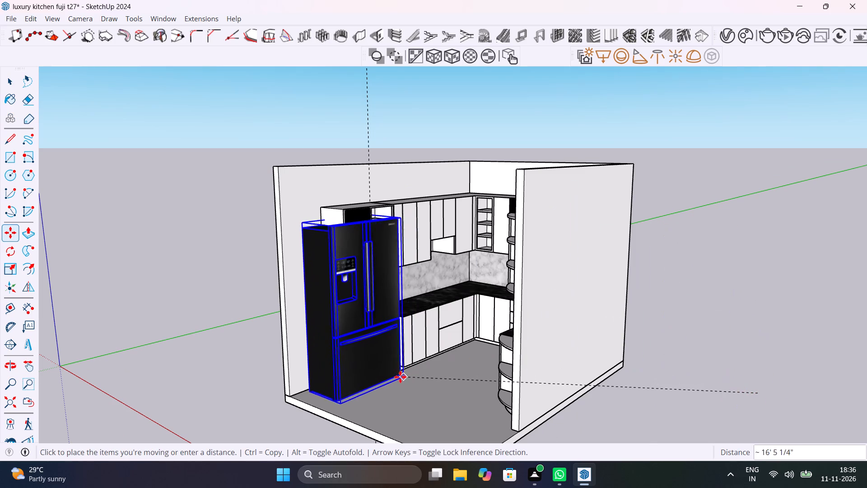
pyautogui.scroll(12, 396, 376)
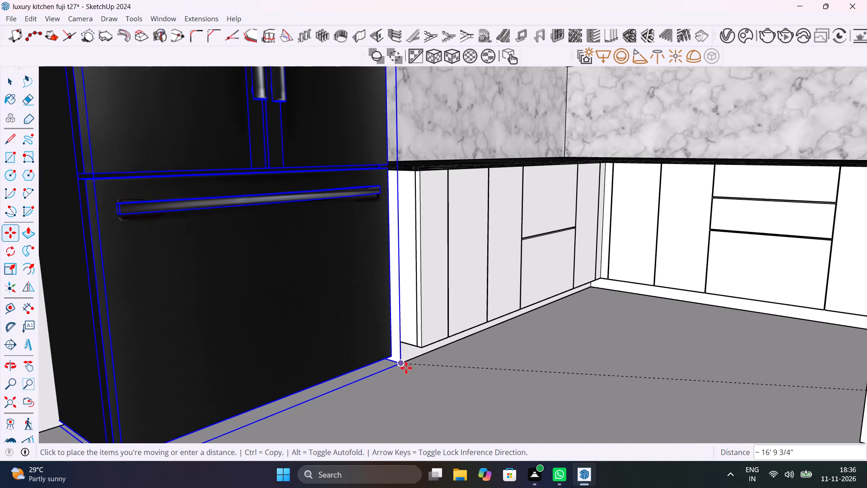
pyautogui.click(405, 375)
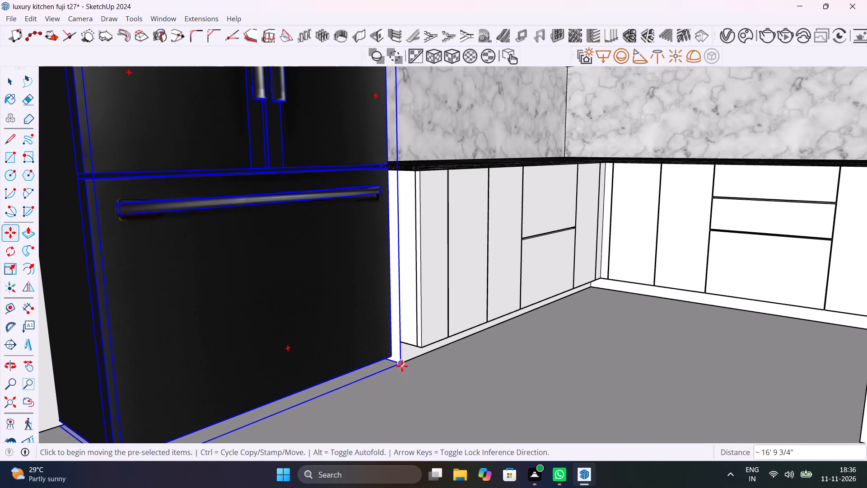
# Examine how the fridge's bottom corner and foot meet the floor and the adjoining base cabinet's plinth.
pyautogui.moveTo(402, 366); pyautogui.dragTo(366, 328, button='middle')
pyautogui.scroll(7, 341, 308)
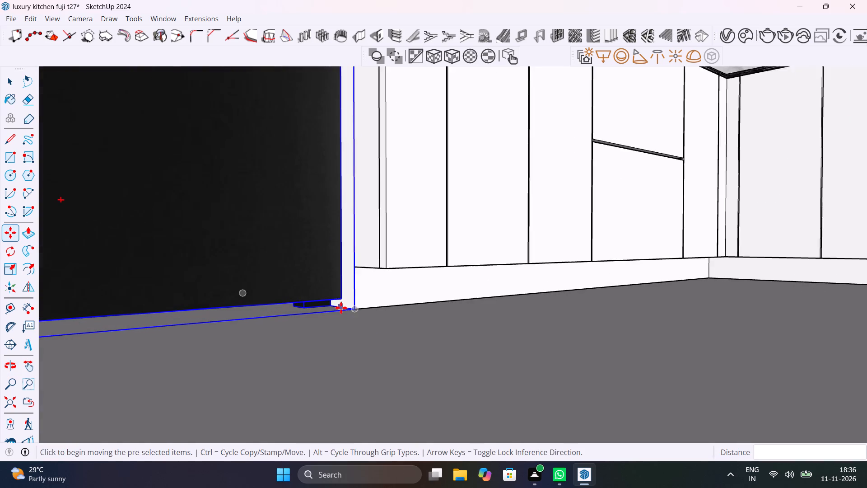
pyautogui.scroll(5, 341, 308)
pyautogui.moveTo(337, 318); pyautogui.dragTo(345, 317, button='middle')
pyautogui.scroll(6, 324, 307)
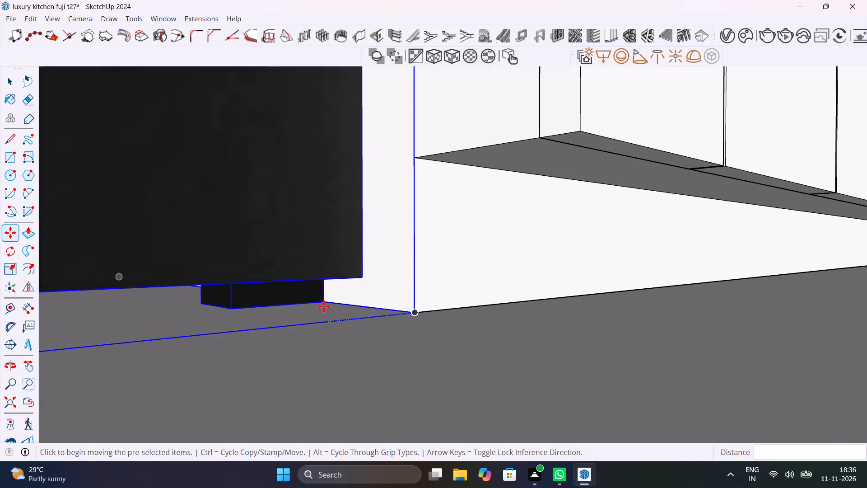
pyautogui.scroll(4, 324, 307)
pyautogui.scroll(-20, 465, 332)
pyautogui.scroll(-5, 465, 332)
pyautogui.press('space')
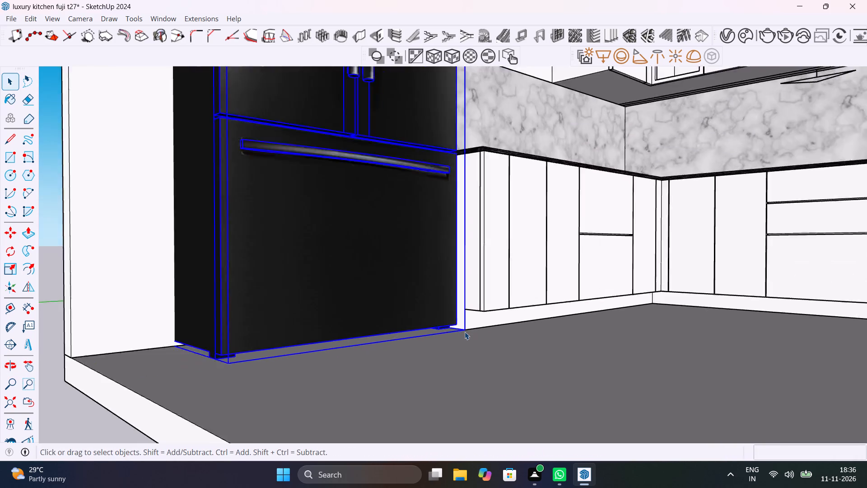
pyautogui.scroll(-11, 465, 332)
# Move the fridge about 1' 1" straight out from the wall behind it, toward the middle of the kitchen.
pyautogui.click(303, 324)
pyautogui.moveTo(420, 341); pyautogui.dragTo(414, 427, button='middle')
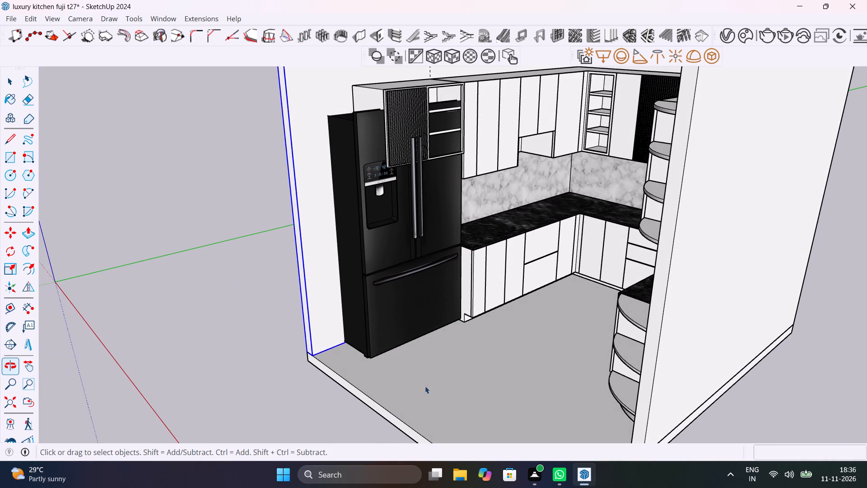
pyautogui.click(431, 276)
pyautogui.keyDown('shift'); pyautogui.moveTo(427, 286); pyautogui.dragTo(452, 386, button='middle'); pyautogui.keyUp('shift')
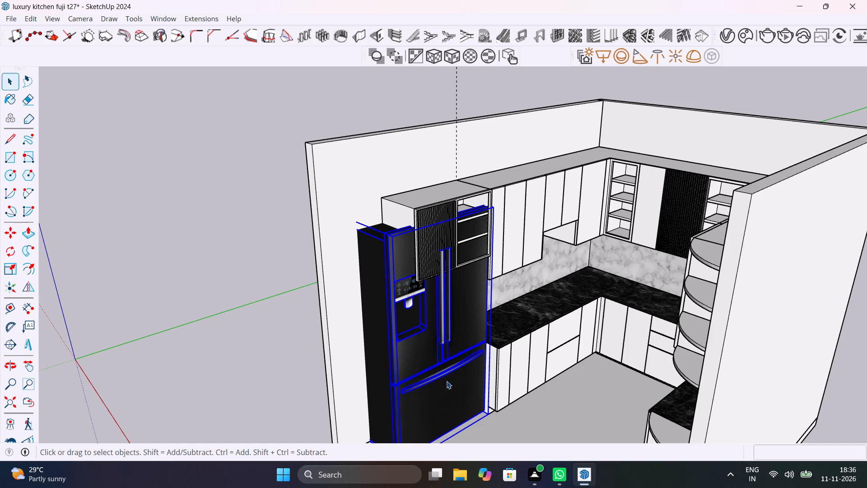
pyautogui.press('s')
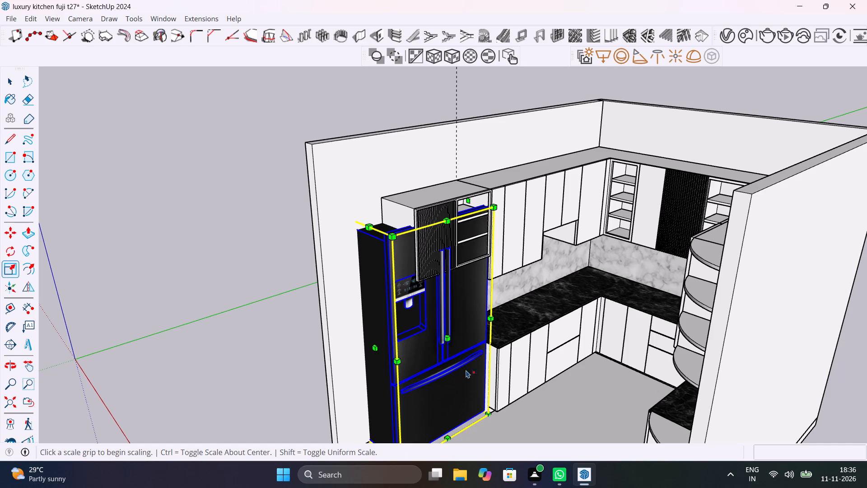
pyautogui.moveTo(494, 352); pyautogui.dragTo(608, 339, button='middle')
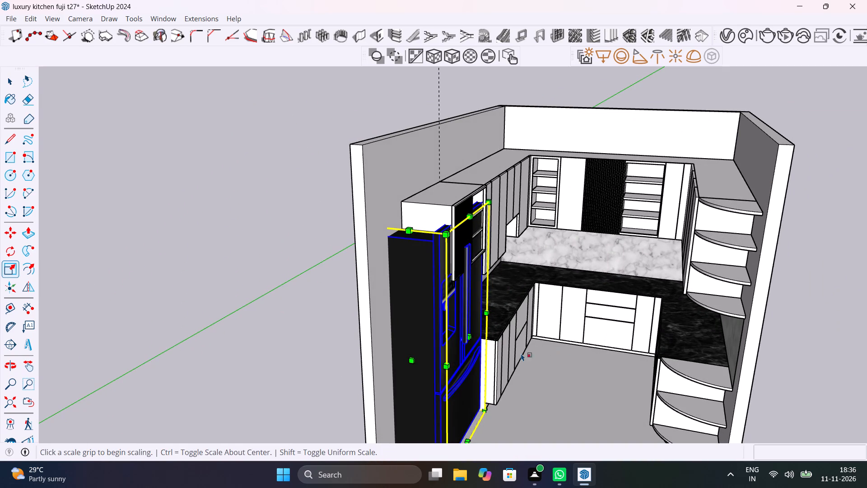
pyautogui.press('m')
pyautogui.click(479, 372)
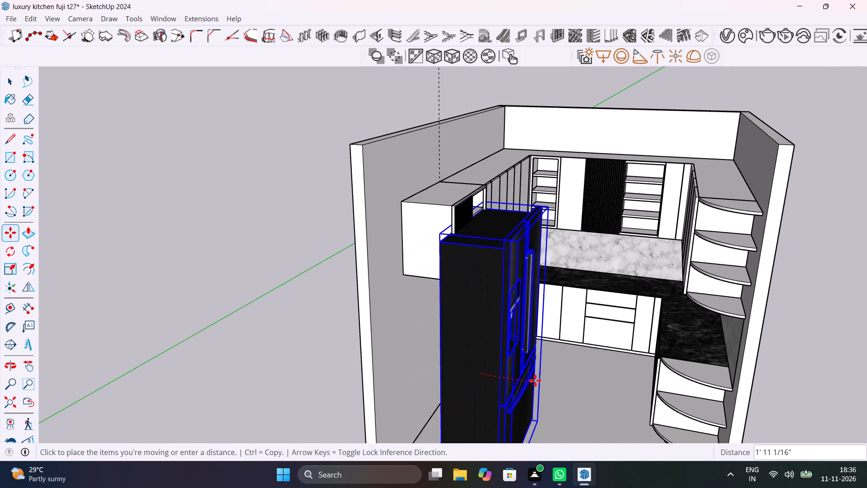
pyautogui.click(511, 380)
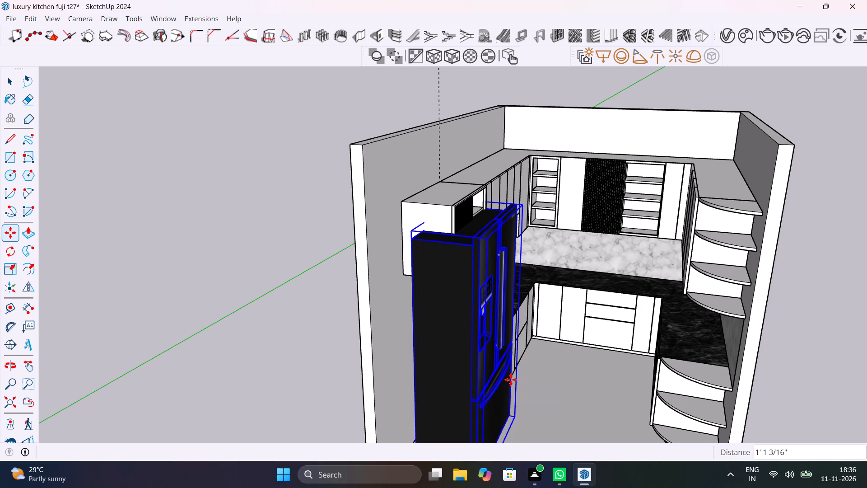
pyautogui.press('space')
# Scale the fridge down uniformly from its top back corner to about 0.75 so it fits below the wall cabinet.
pyautogui.press('s')
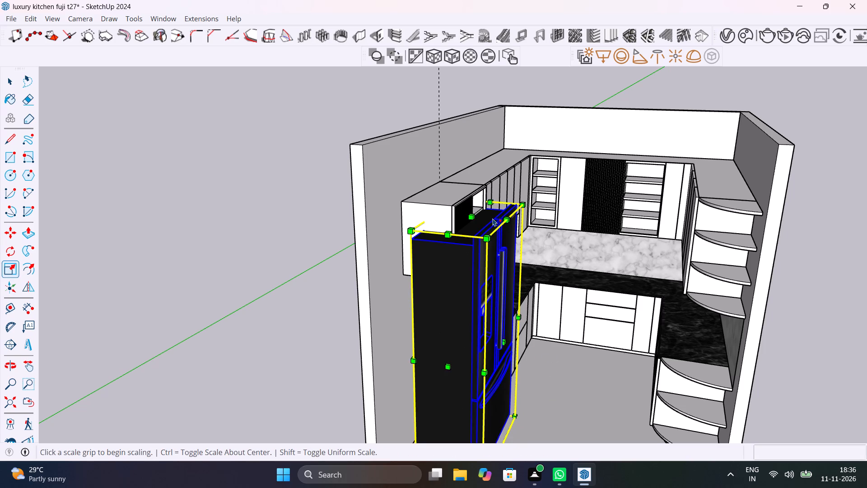
pyautogui.click(413, 228)
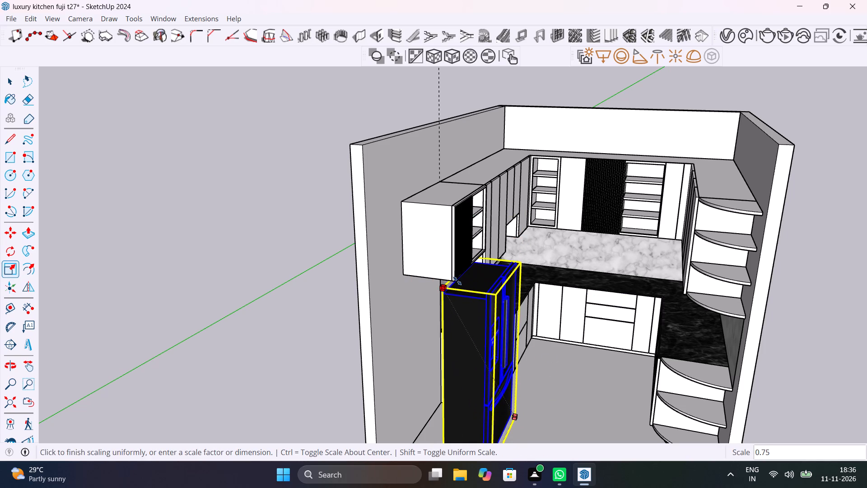
pyautogui.click(457, 281)
pyautogui.press('space')
pyautogui.click(287, 301)
# Move the scaled-down fridge by its bottom back corner so its back sits against the wall beside the base cabinets.
pyautogui.moveTo(504, 370); pyautogui.dragTo(504, 338, button='middle')
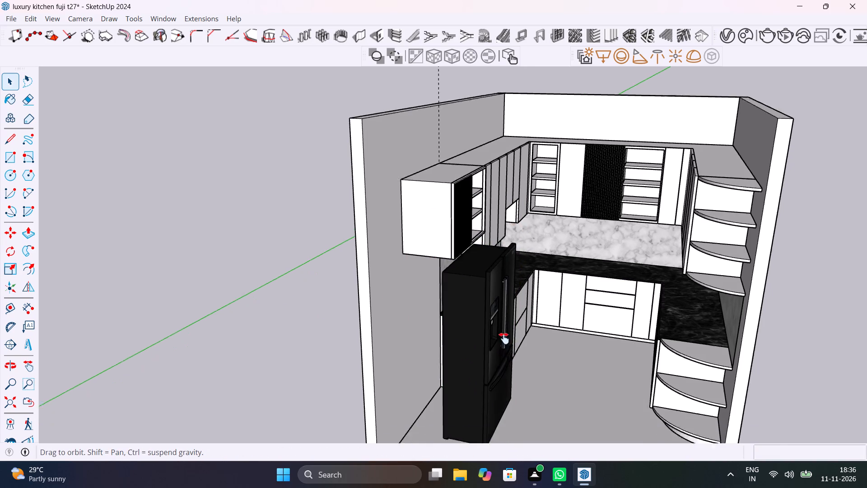
pyautogui.moveTo(504, 338); pyautogui.dragTo(538, 262, button='middle')
pyautogui.scroll(9, 455, 357)
pyautogui.click(538, 350)
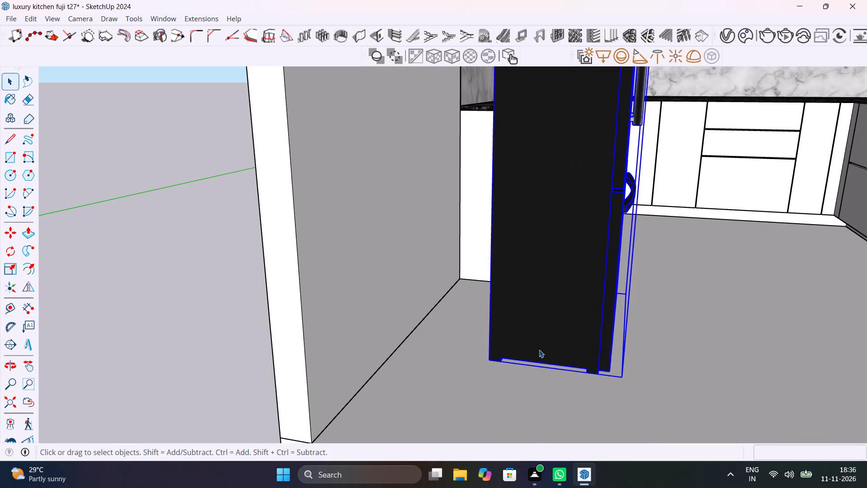
pyautogui.press('m')
pyautogui.click(489, 361)
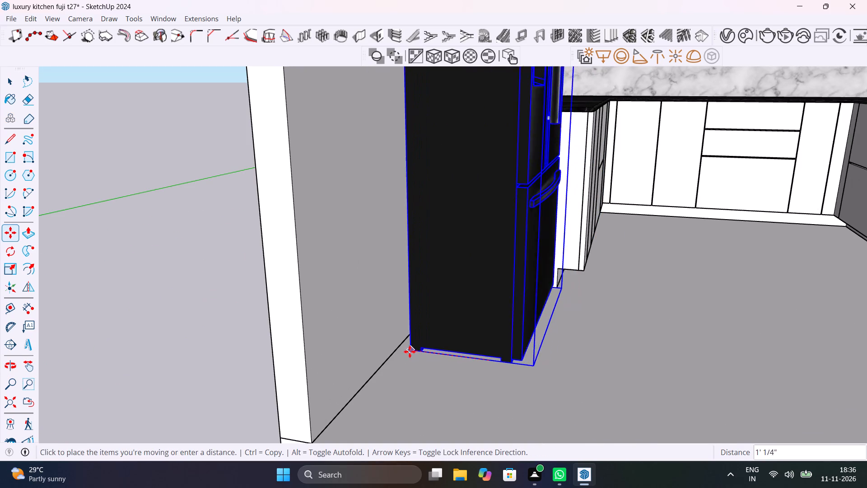
pyautogui.click(397, 349)
# Stretch the fridge's height so its top meets the underside of the fluted wall cabinet above it.
pyautogui.moveTo(502, 366); pyautogui.dragTo(362, 362, button='middle')
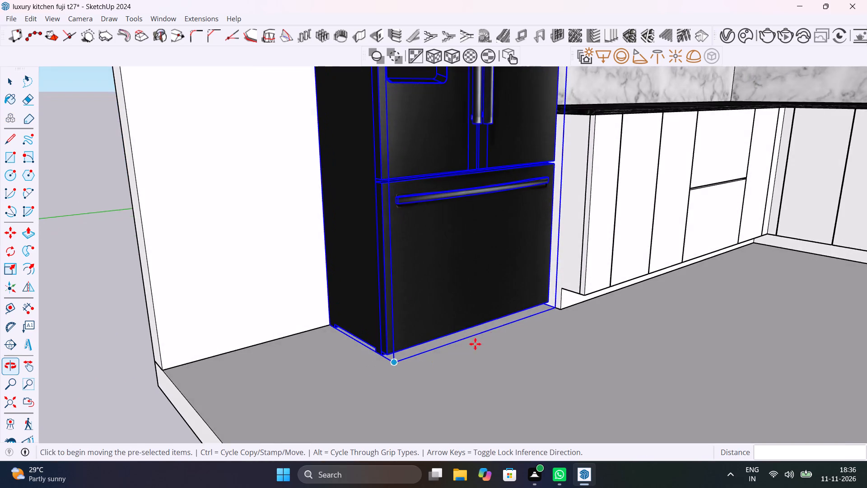
pyautogui.scroll(-10, 492, 337)
pyautogui.moveTo(511, 343); pyautogui.dragTo(476, 371, button='middle')
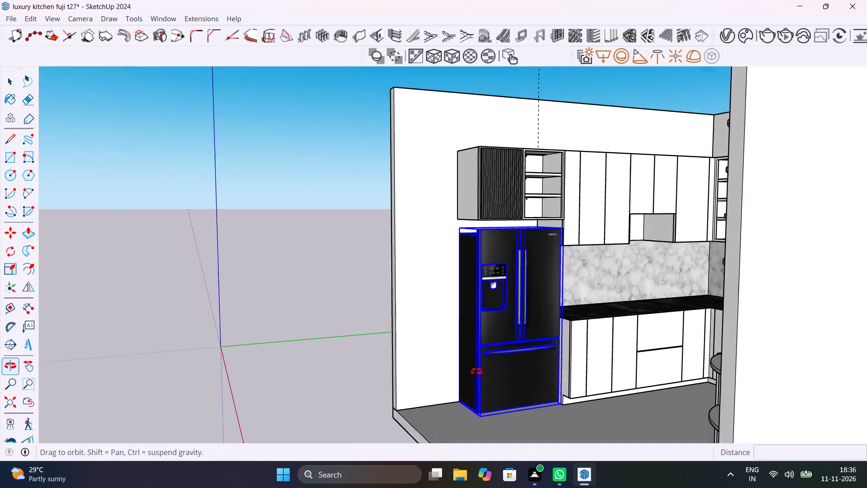
pyautogui.moveTo(476, 371); pyautogui.dragTo(475, 373, button='middle')
pyautogui.scroll(11, 541, 237)
pyautogui.moveTo(522, 235); pyautogui.dragTo(503, 257, button='middle')
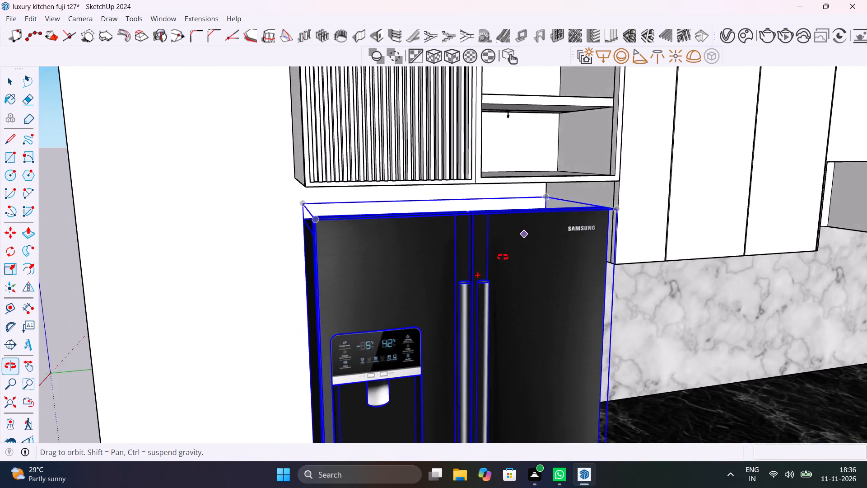
pyautogui.moveTo(503, 257); pyautogui.dragTo(487, 282, button='middle')
pyautogui.scroll(8, 475, 194)
pyautogui.moveTo(483, 215); pyautogui.dragTo(506, 189, button='middle')
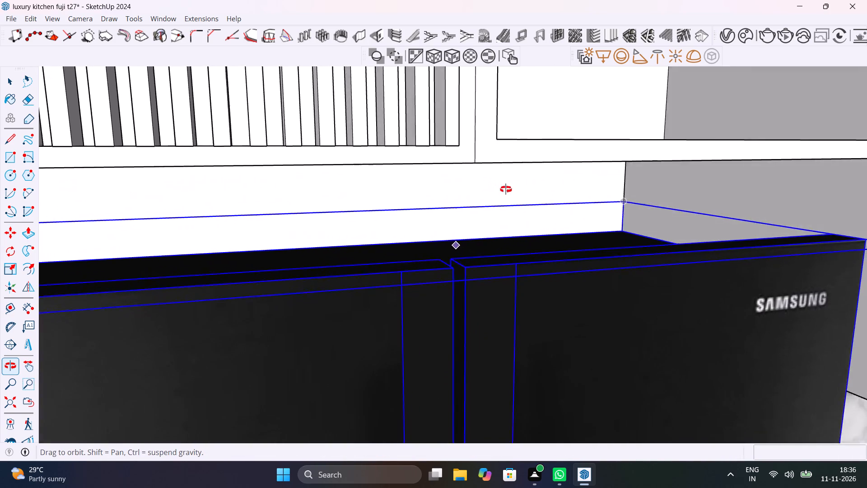
pyautogui.moveTo(506, 189); pyautogui.dragTo(508, 189, button='middle')
pyautogui.scroll(1, 508, 188)
pyautogui.press('s')
pyautogui.click(387, 238)
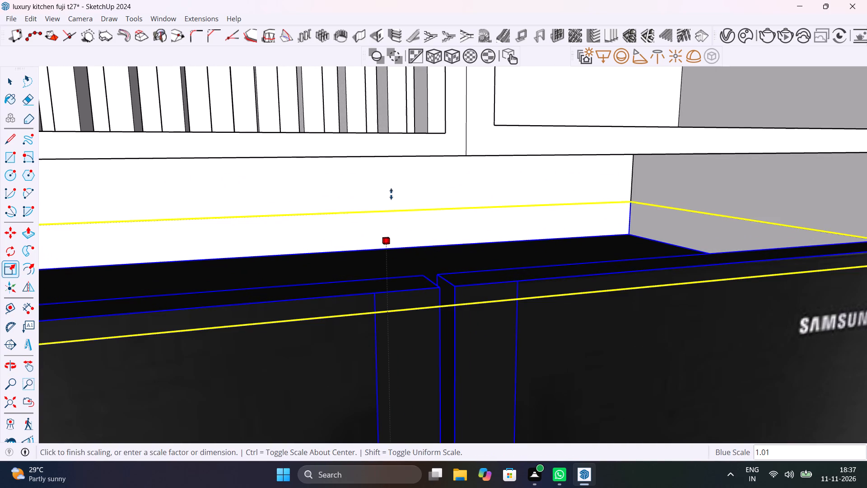
pyautogui.click(405, 155)
pyautogui.scroll(-7, 506, 184)
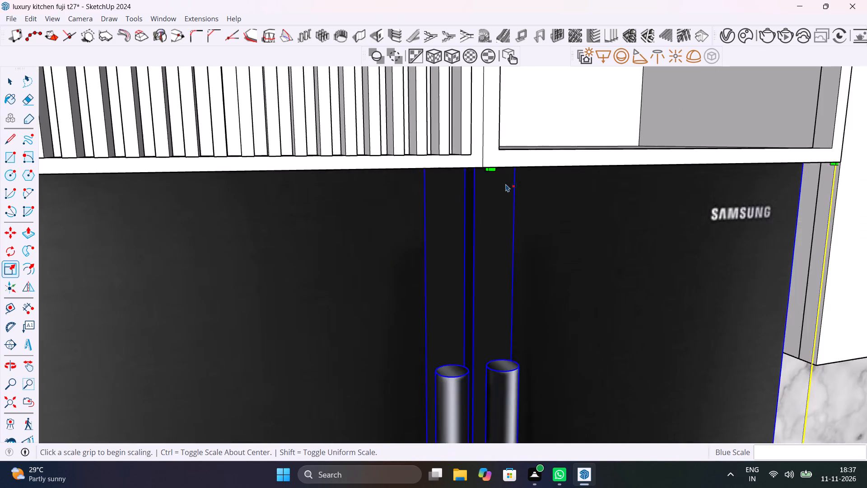
pyautogui.scroll(-12, 506, 184)
pyautogui.press('space')
pyautogui.click(189, 272)
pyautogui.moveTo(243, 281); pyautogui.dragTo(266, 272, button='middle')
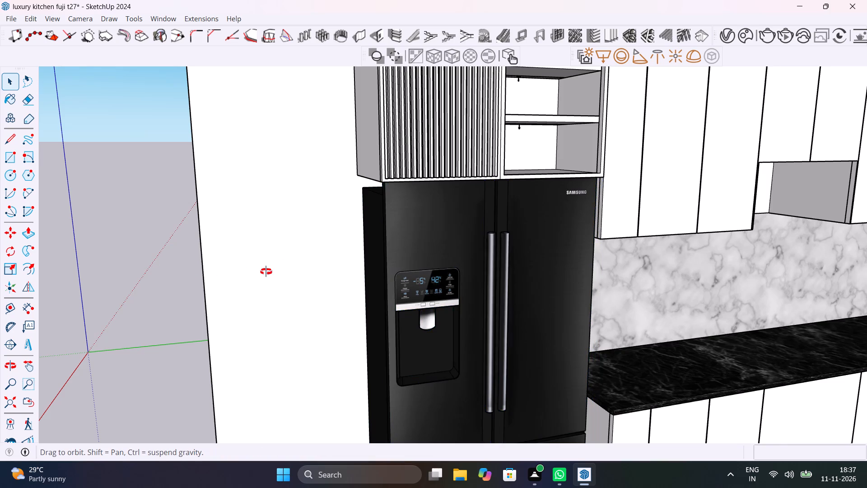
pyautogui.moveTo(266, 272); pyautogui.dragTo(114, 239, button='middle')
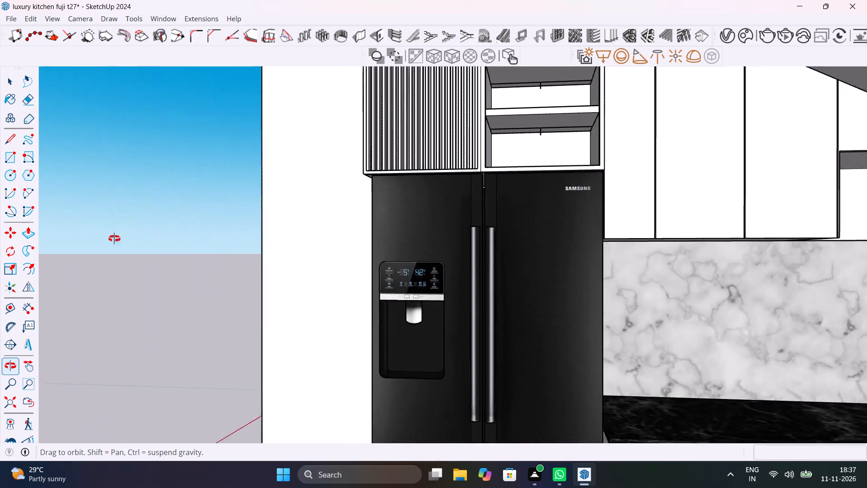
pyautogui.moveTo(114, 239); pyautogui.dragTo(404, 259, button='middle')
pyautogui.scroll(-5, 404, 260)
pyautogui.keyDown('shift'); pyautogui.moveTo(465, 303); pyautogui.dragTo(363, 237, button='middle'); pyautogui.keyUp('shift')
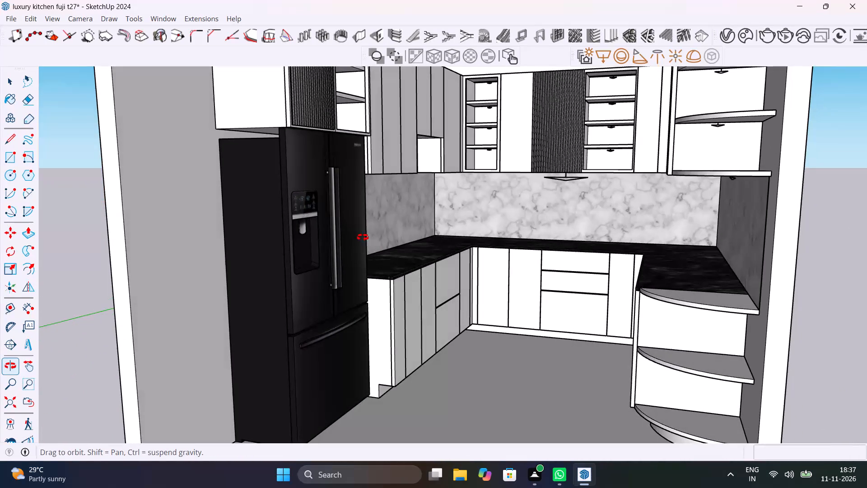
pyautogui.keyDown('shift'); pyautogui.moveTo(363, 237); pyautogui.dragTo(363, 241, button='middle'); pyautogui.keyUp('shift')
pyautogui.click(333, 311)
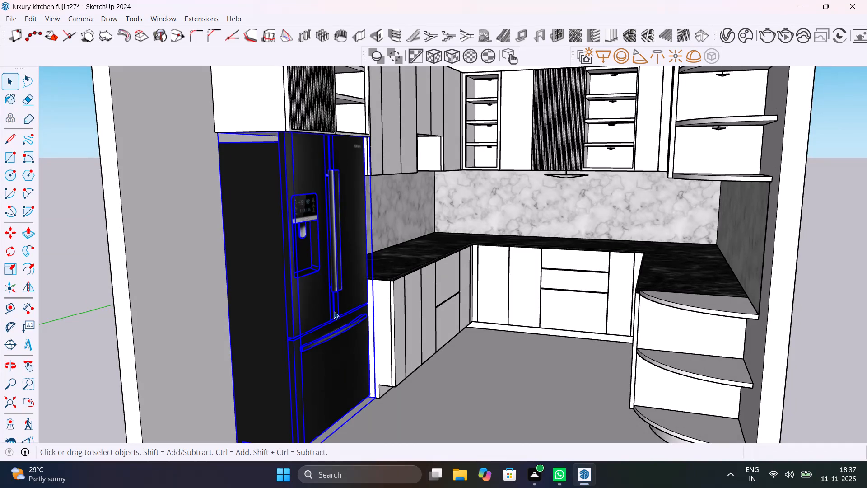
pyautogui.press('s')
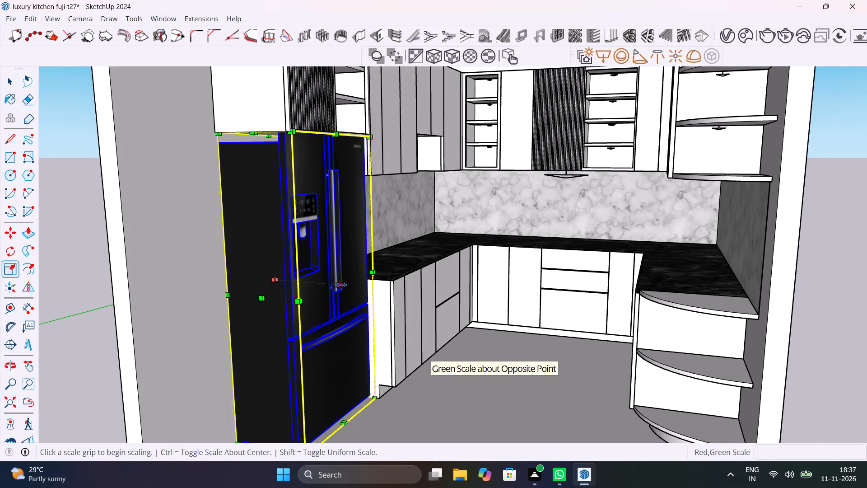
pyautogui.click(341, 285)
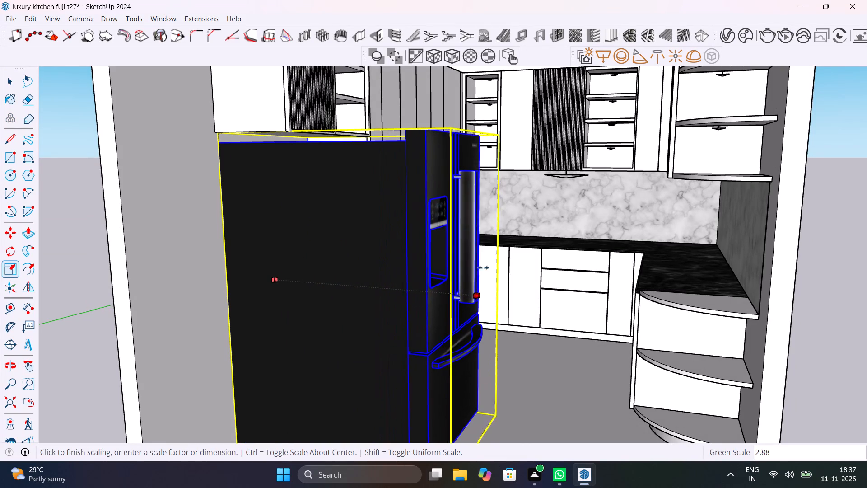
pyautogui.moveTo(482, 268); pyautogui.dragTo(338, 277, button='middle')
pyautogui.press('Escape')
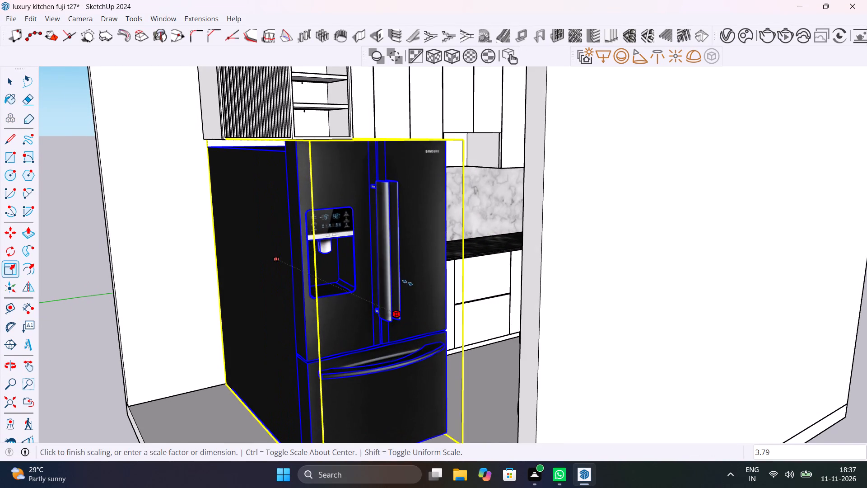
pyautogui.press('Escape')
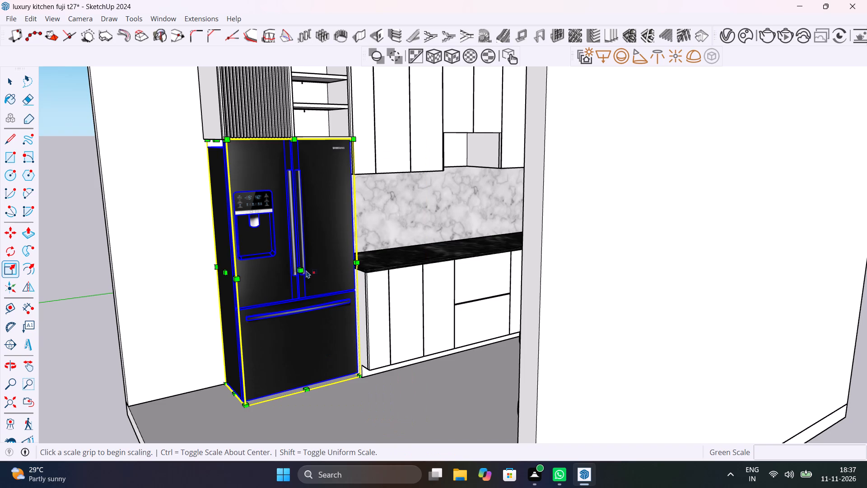
# Stretch the fridge's depth by about 1.33, taking the front face of the adjoining base cabinets as the reference.
pyautogui.click(305, 271)
pyautogui.scroll(6, 469, 274)
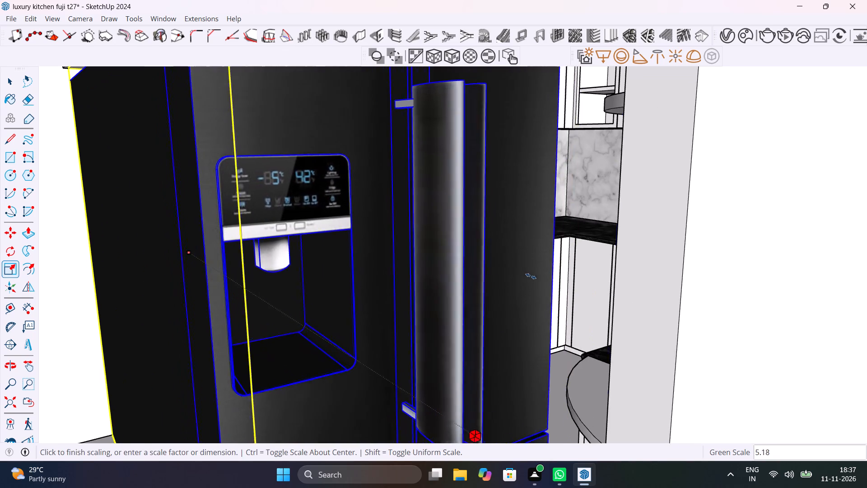
pyautogui.moveTo(536, 274); pyautogui.dragTo(535, 286, button='middle')
pyautogui.scroll(13, 564, 258)
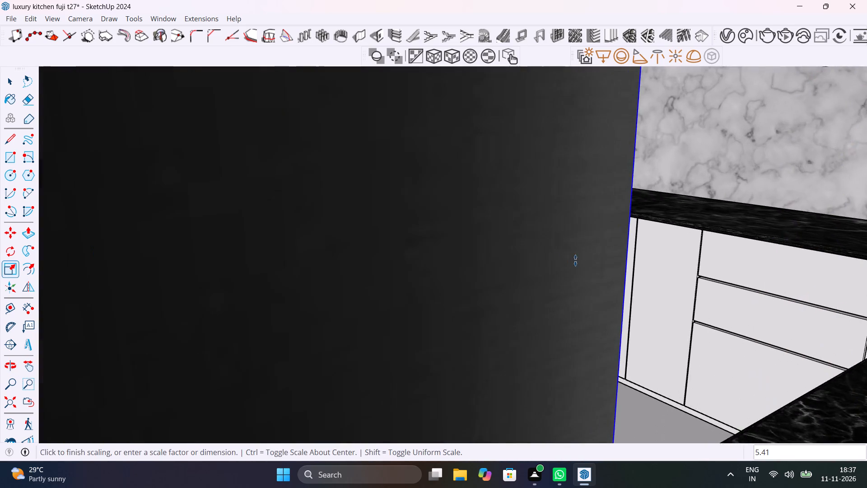
pyautogui.scroll(1, 592, 260)
pyautogui.moveTo(592, 260); pyautogui.dragTo(349, 284, button='middle')
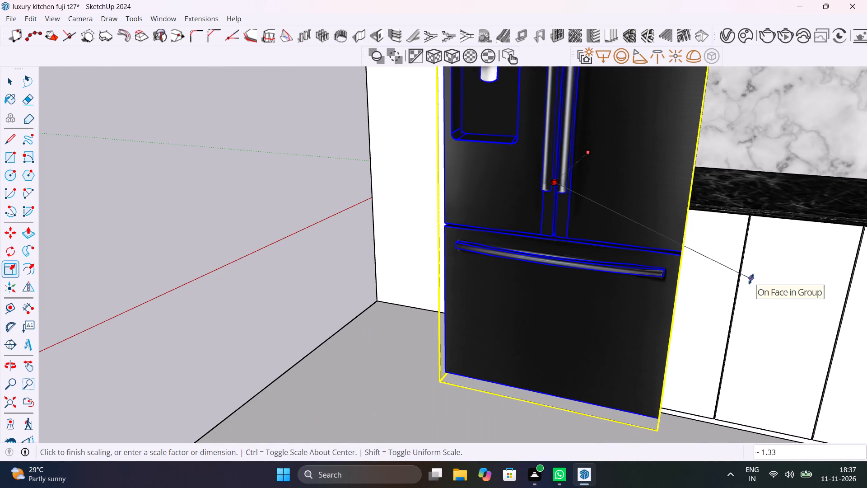
pyautogui.click(751, 279)
pyautogui.press('space')
pyautogui.click(298, 277)
# Examine how the fridge's top, side and front line up with the wall cabinet above and the adjoining base cabinets.
pyautogui.moveTo(336, 293); pyautogui.dragTo(618, 293, button='middle')
pyautogui.scroll(-9, 528, 272)
pyautogui.scroll(10, 509, 149)
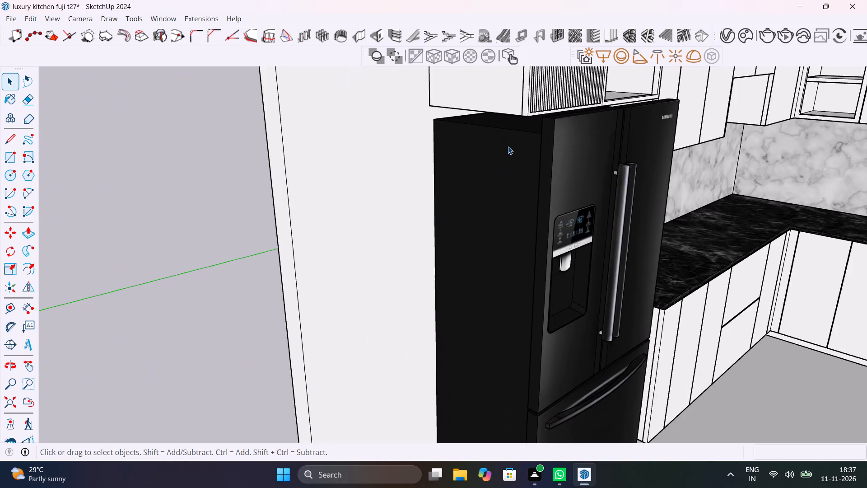
pyautogui.moveTo(507, 215); pyautogui.dragTo(196, 203, button='middle')
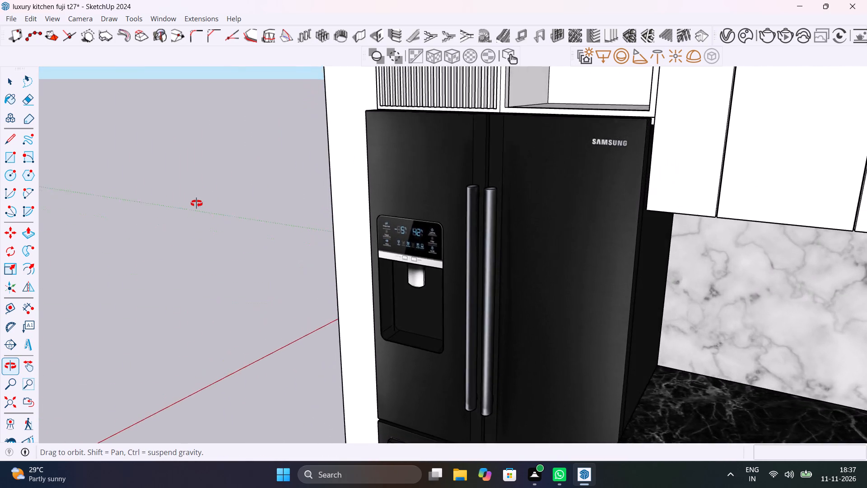
pyautogui.moveTo(196, 203); pyautogui.dragTo(591, 180, button='middle')
pyautogui.scroll(-5, 591, 178)
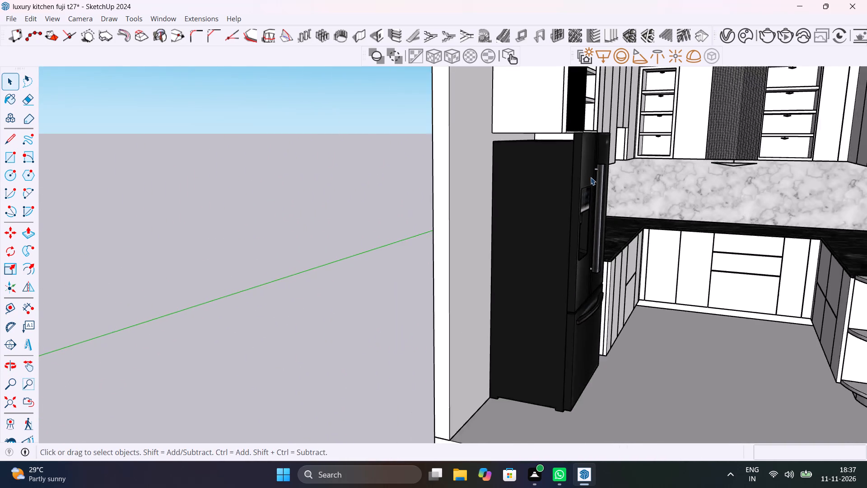
pyautogui.scroll(-5, 591, 177)
pyautogui.moveTo(615, 211); pyautogui.dragTo(650, 273, button='middle')
pyautogui.scroll(12, 592, 154)
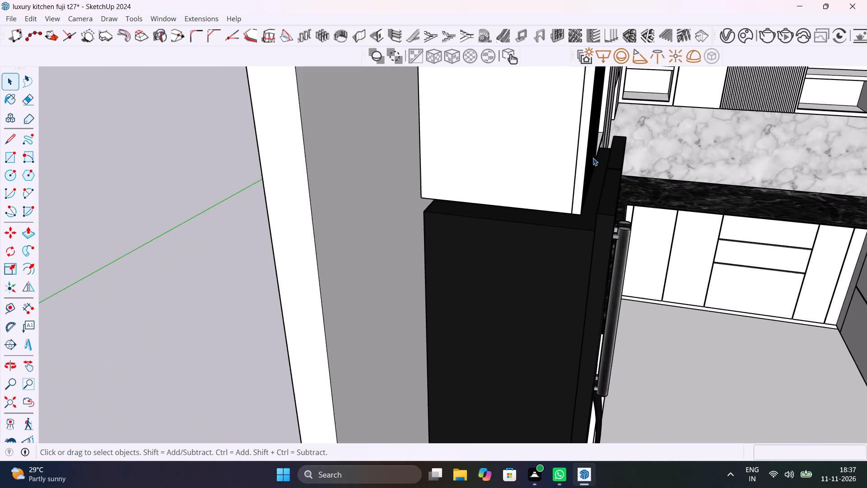
pyautogui.scroll(6, 608, 194)
pyautogui.moveTo(622, 218); pyautogui.dragTo(535, 171, button='middle')
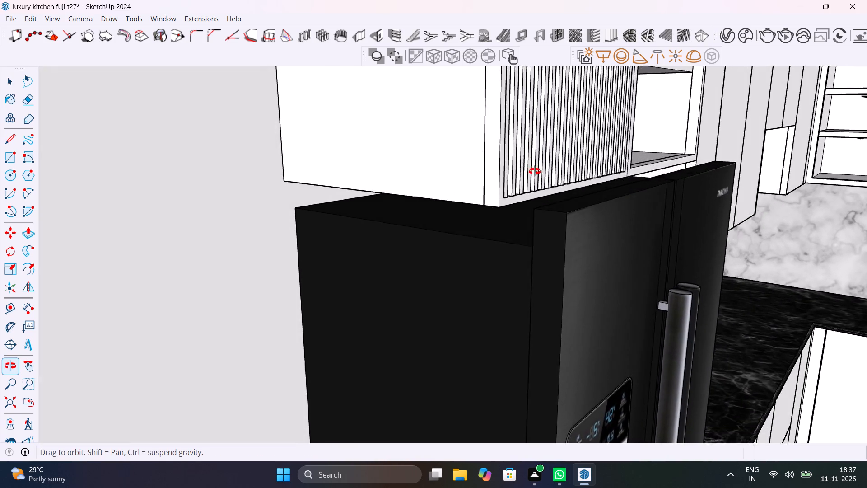
pyautogui.moveTo(535, 171); pyautogui.dragTo(596, 133, button='middle')
pyautogui.click(532, 216)
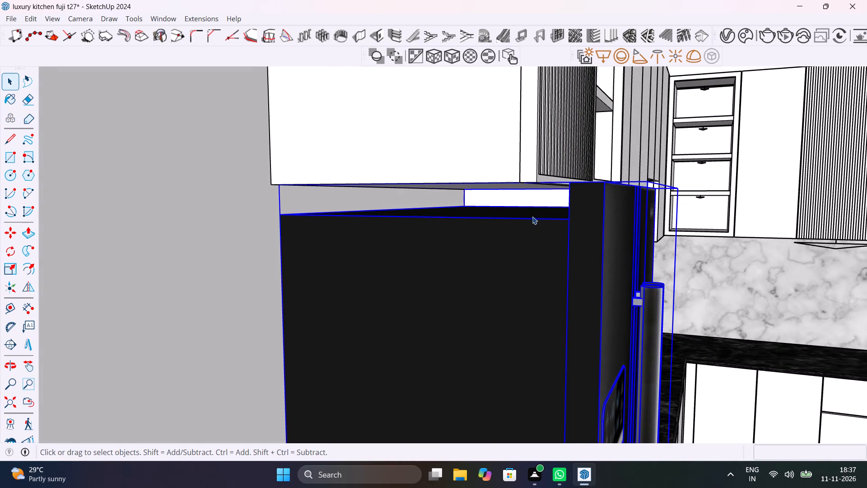
pyautogui.moveTo(606, 241); pyautogui.dragTo(528, 282, button='middle')
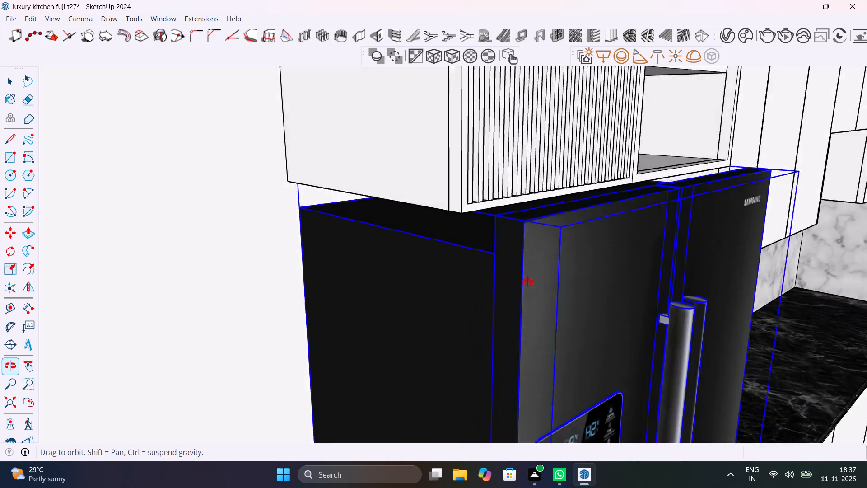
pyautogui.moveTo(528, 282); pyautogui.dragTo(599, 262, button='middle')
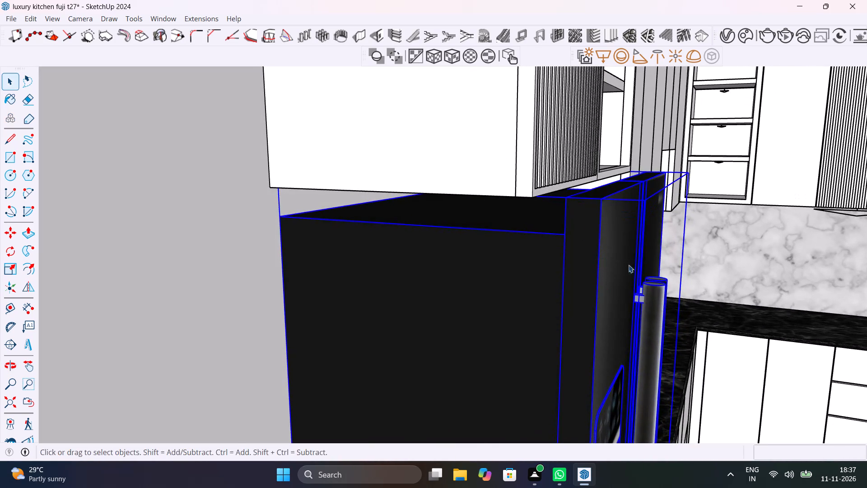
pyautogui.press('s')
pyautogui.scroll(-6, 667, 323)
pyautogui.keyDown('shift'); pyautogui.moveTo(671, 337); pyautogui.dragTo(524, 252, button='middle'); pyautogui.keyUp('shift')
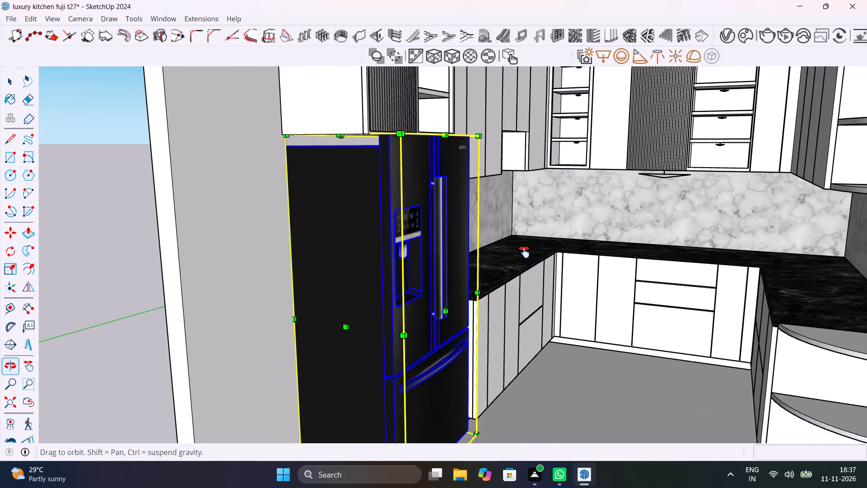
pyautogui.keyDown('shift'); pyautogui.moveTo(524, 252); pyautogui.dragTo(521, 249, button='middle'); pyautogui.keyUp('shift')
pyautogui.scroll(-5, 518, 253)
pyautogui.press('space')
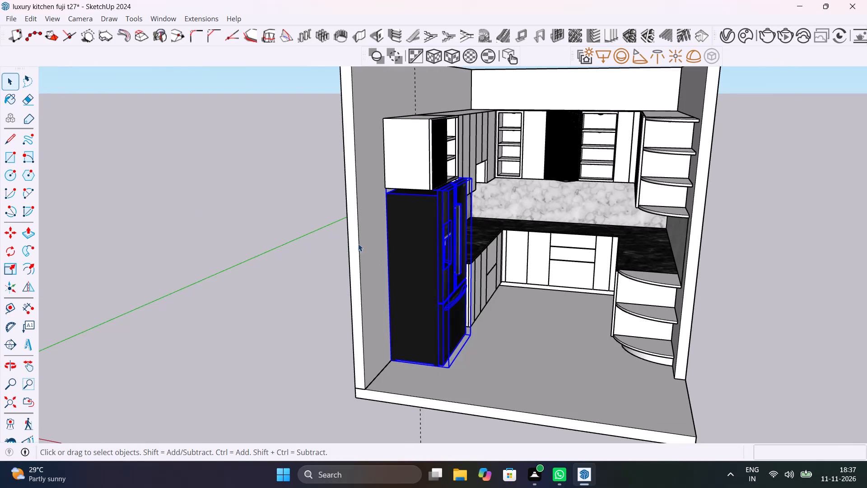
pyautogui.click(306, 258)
# Scale the black fridge's depth down to about 0.76, bringing its front in line with the front corner of the fluted wall cabinet above.
pyautogui.moveTo(483, 253); pyautogui.dragTo(481, 256, button='middle')
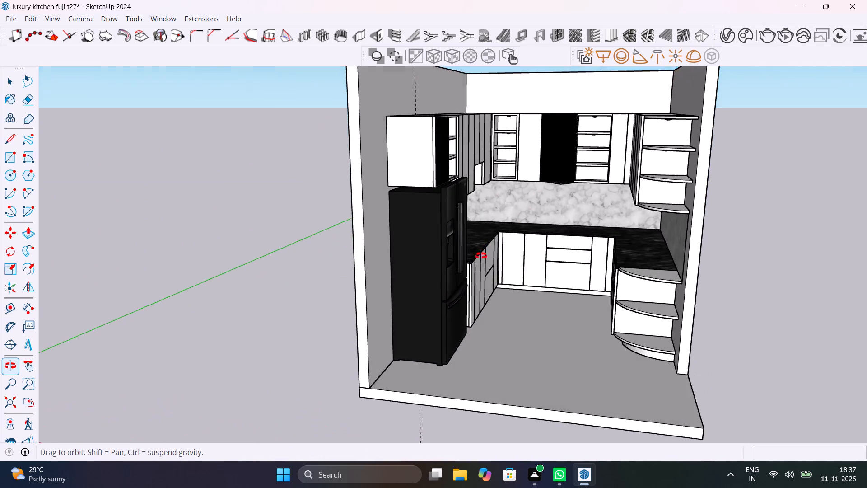
pyautogui.moveTo(481, 256); pyautogui.dragTo(477, 267, button='middle')
pyautogui.scroll(11, 442, 198)
pyautogui.click(450, 196)
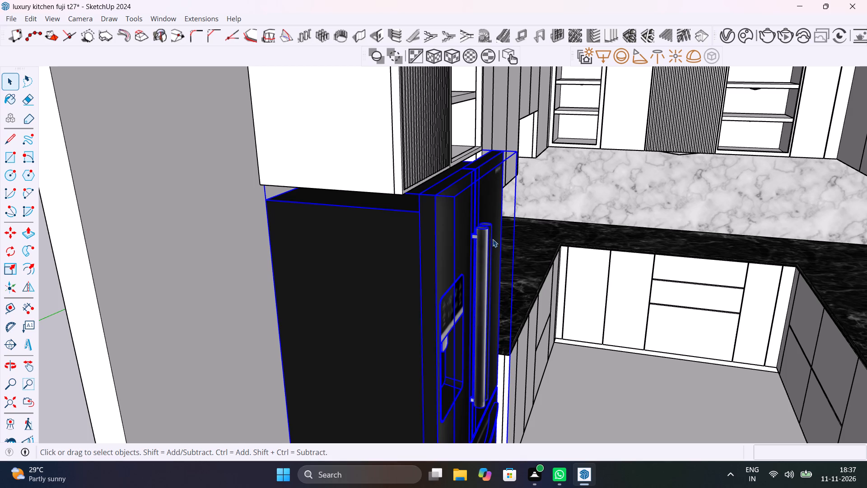
pyautogui.press('s')
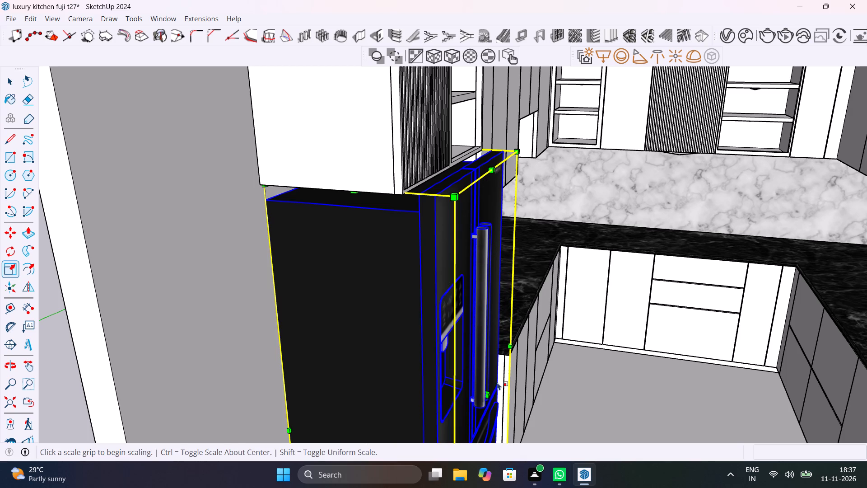
pyautogui.click(487, 394)
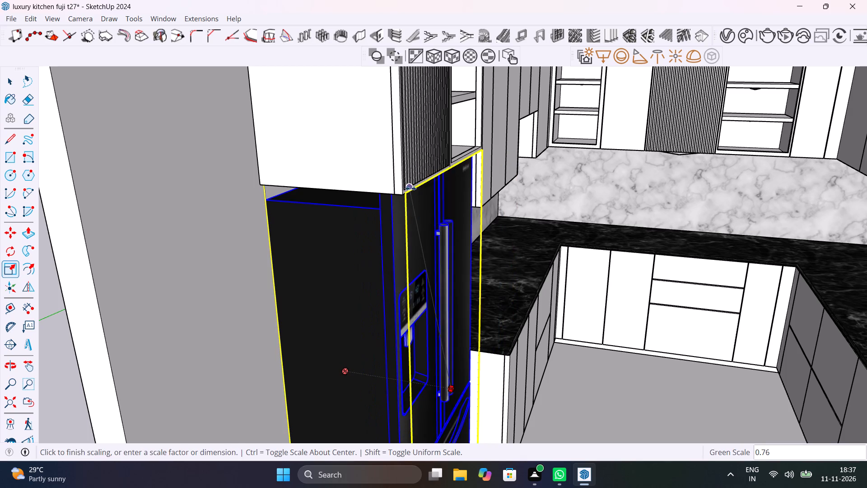
pyautogui.click(406, 194)
pyautogui.press('space')
pyautogui.click(219, 234)
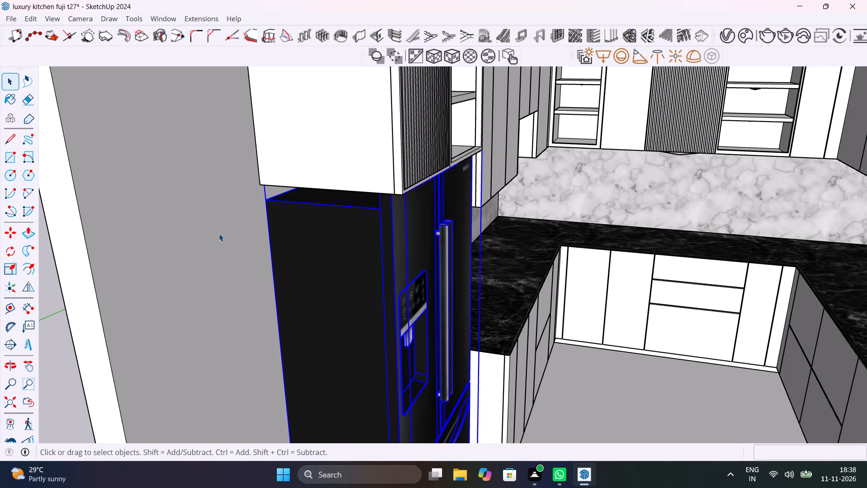
pyautogui.scroll(-2, 219, 234)
pyautogui.moveTo(275, 254); pyautogui.dragTo(294, 206, button='middle')
pyautogui.click(98, 236)
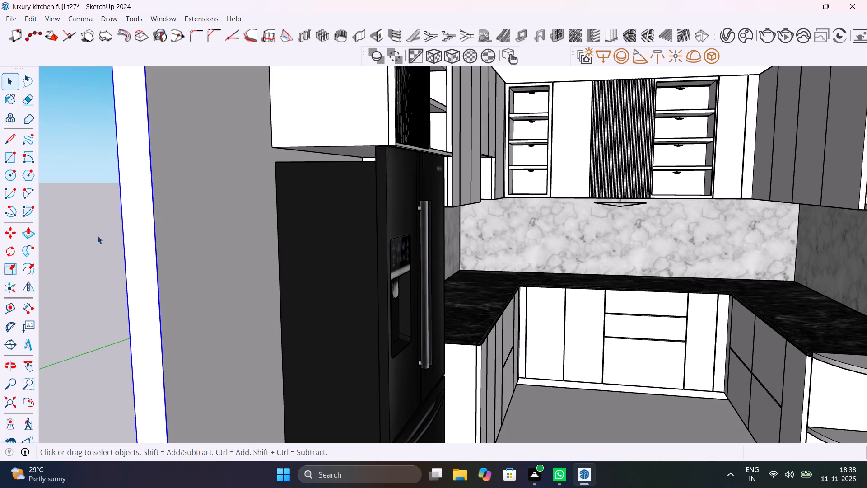
# Check the resized fridge against the surrounding cabinets and save the kitchen model.
pyautogui.moveTo(289, 215); pyautogui.dragTo(377, 192, button='middle')
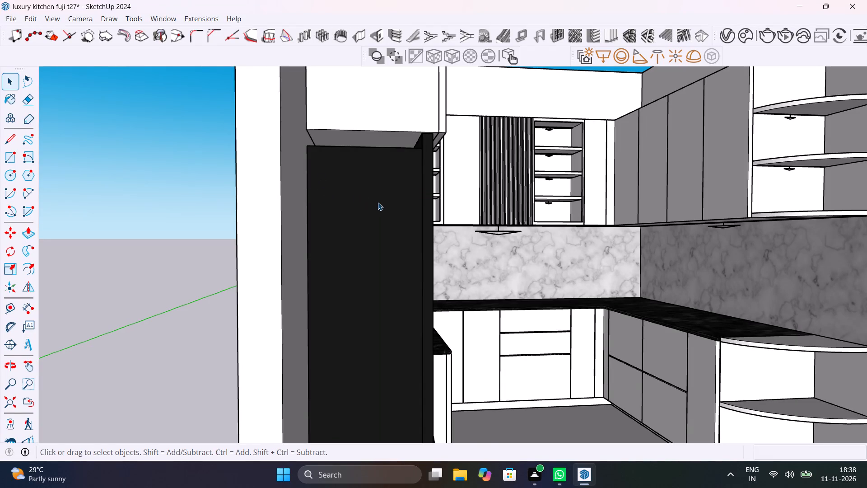
pyautogui.moveTo(378, 202); pyautogui.dragTo(276, 237, button='middle')
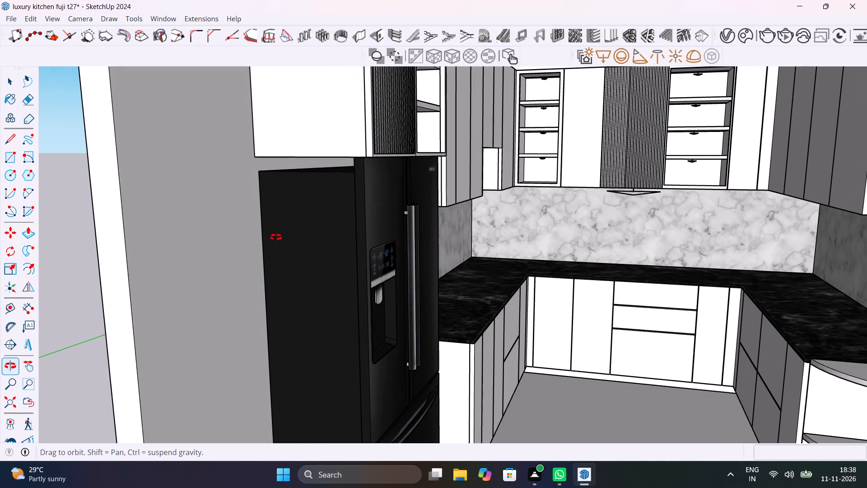
pyautogui.moveTo(276, 237); pyautogui.dragTo(270, 240, button='middle')
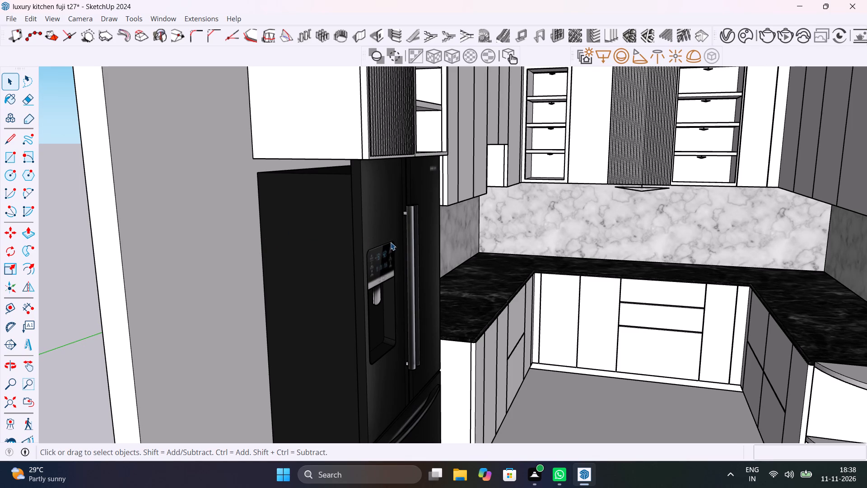
pyautogui.hotkey('ctrl', 's')
# Open 3D Warehouse and replace the fridge search with a model search for CHIMNY.
pyautogui.moveTo(432, 206); pyautogui.dragTo(293, 168, button='middle')
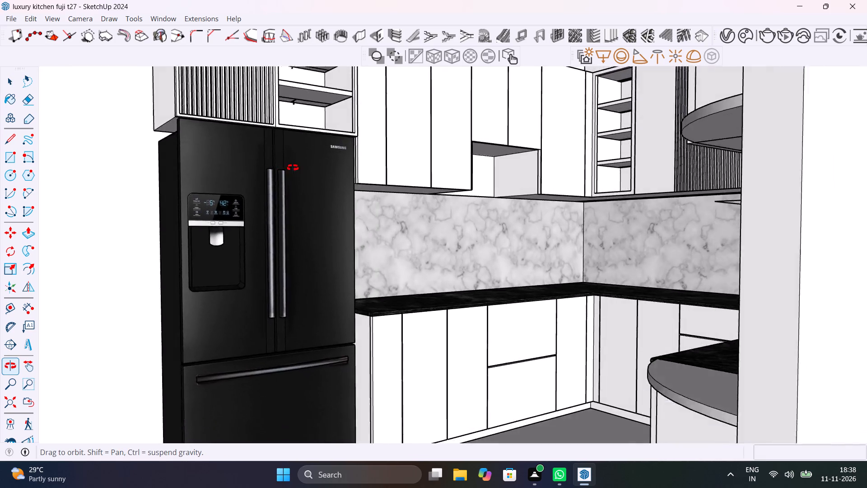
pyautogui.moveTo(293, 168); pyautogui.dragTo(372, 227, button='middle')
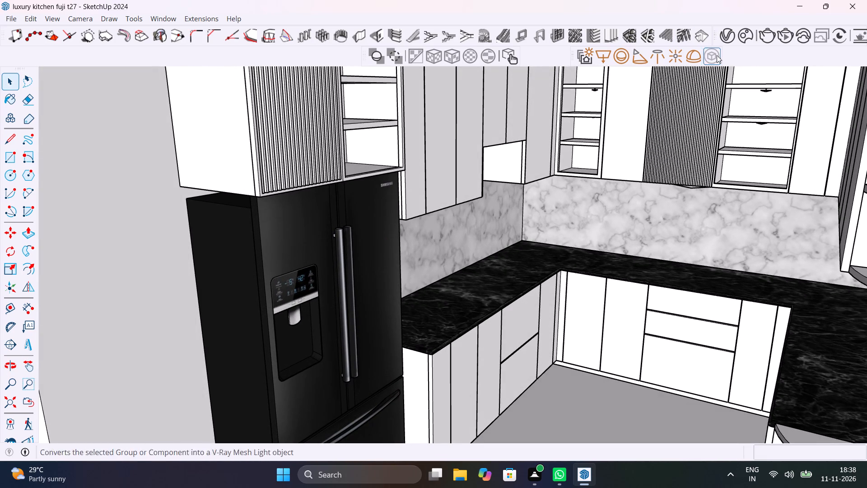
pyautogui.click(204, 21)
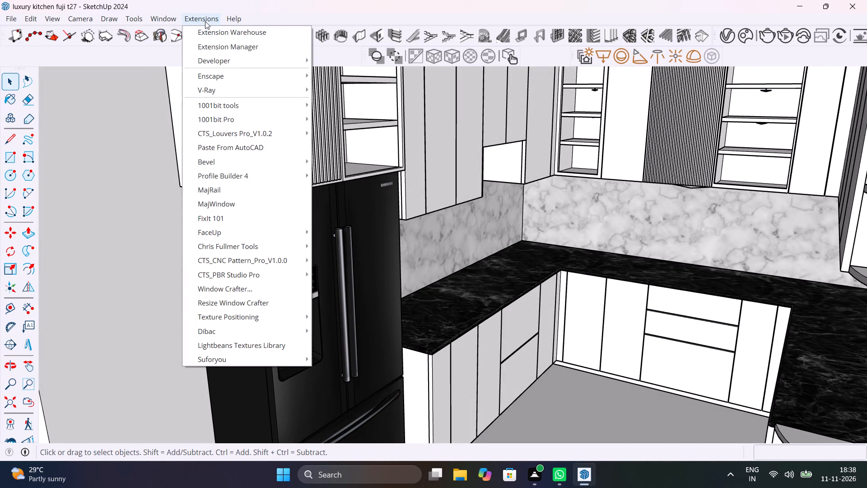
pyautogui.doubleClick(168, 21)
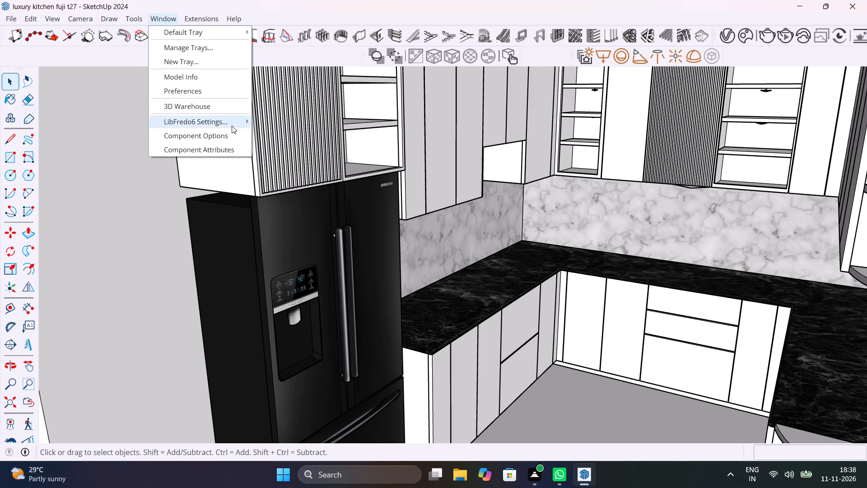
pyautogui.click(219, 102)
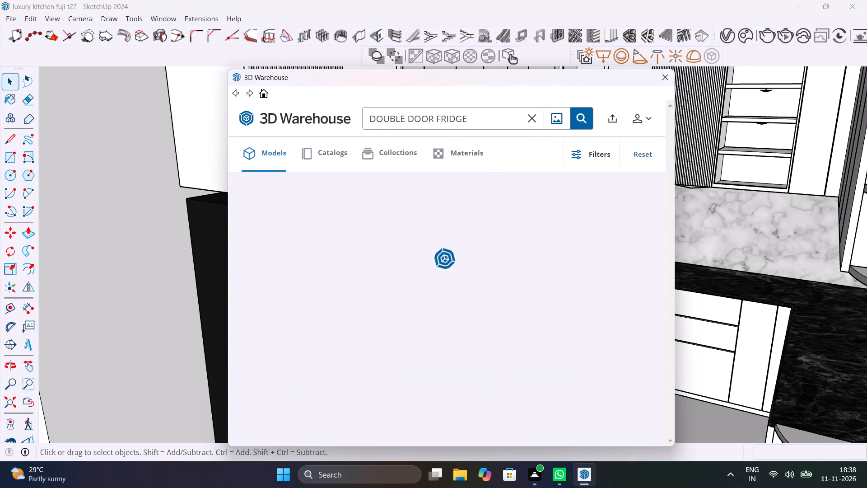
pyautogui.click(497, 119)
pyautogui.press('BackSpace')
pyautogui.press('BackSpace')
pyautogui.press('BackSpace')
pyautogui.press('BackSpace')
pyautogui.press('BackSpace')
pyautogui.press('BackSpace')
pyautogui.press('BackSpace')
pyautogui.press('BackSpace')
pyautogui.press('BackSpace')
pyautogui.press('BackSpace')
pyautogui.press('BackSpace')
pyautogui.press('BackSpace')
pyautogui.press('BackSpace')
pyautogui.press('BackSpace')
pyautogui.press('BackSpace')
pyautogui.press('BackSpace')
pyautogui.press('BackSpace')
pyautogui.press('BackSpace')
pyautogui.press('BackSpace')
pyautogui.press('BackSpace')
pyautogui.write('CHIMNY')
pyautogui.press('Return')
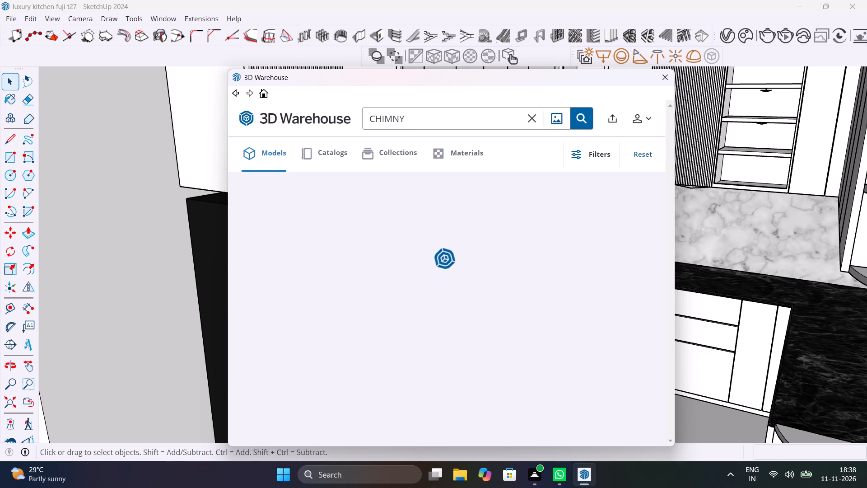
# Look through the CHIMNY search results for a chimney model that suits the kitchen.
pyautogui.scroll(-3, 487, 238)
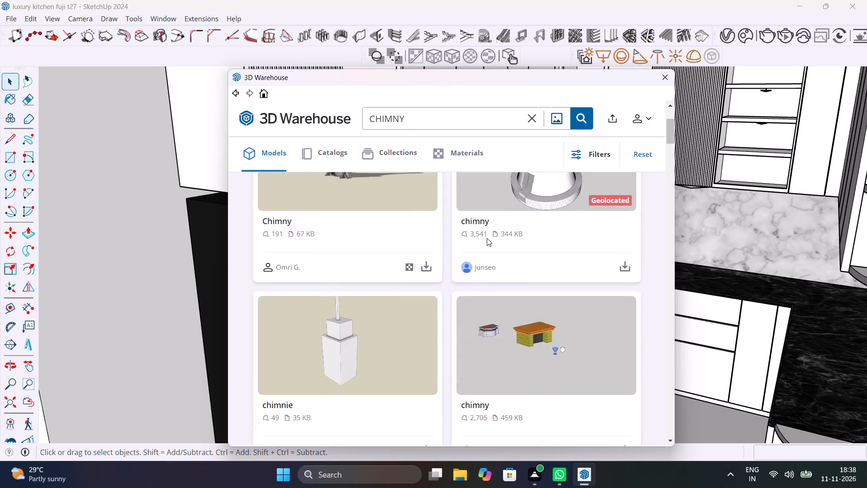
pyautogui.scroll(-19, 487, 238)
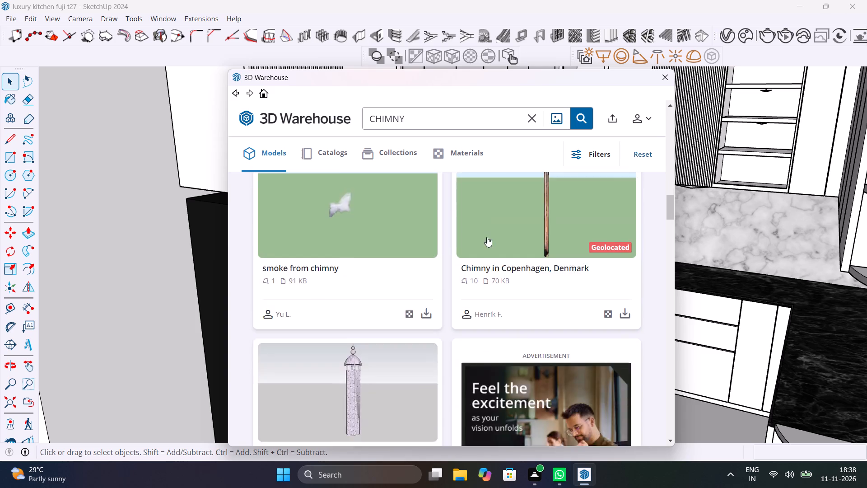
pyautogui.scroll(4, 487, 237)
pyautogui.scroll(-5, 487, 237)
pyautogui.scroll(6, 487, 237)
# Correct the spelling of the search term and search the 3D Warehouse models for CHIMNEY.
pyautogui.click(417, 124)
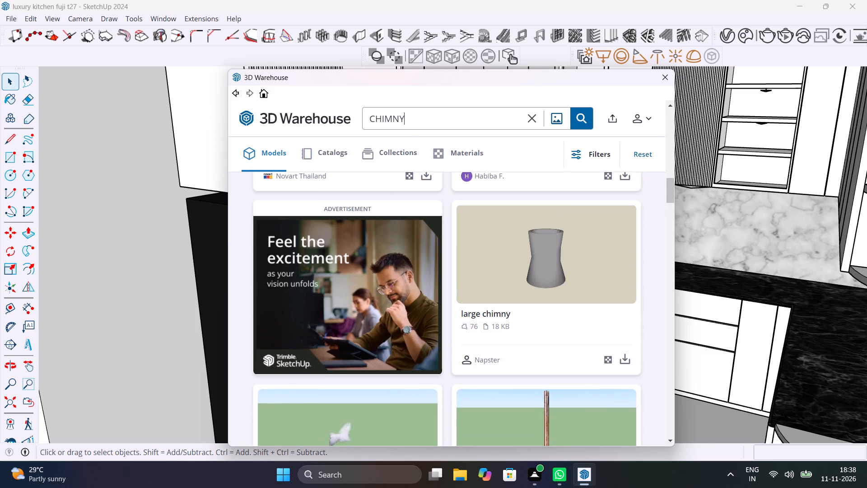
pyautogui.press('BackSpace')
pyautogui.press('BackSpace')
pyautogui.write('NEY')
pyautogui.press('Return')
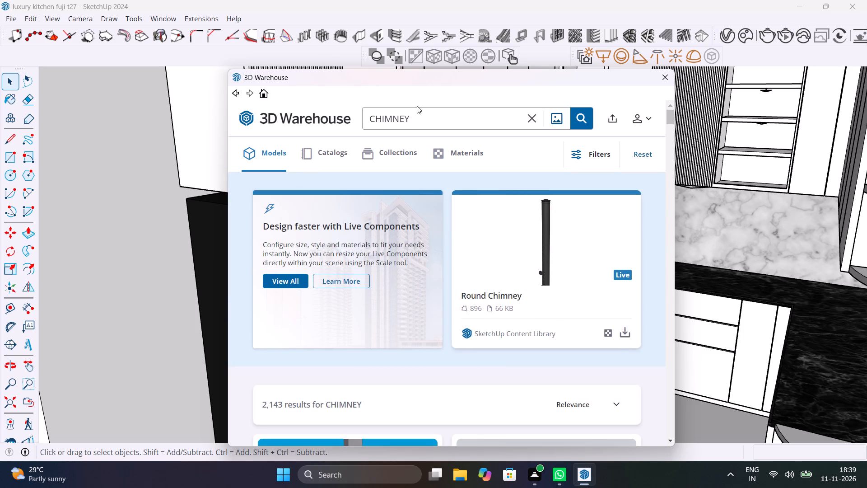
# Look through the CHIMNEY search results for a kitchen hood model that suits the black and white kitchen.
pyautogui.scroll(-4, 454, 207)
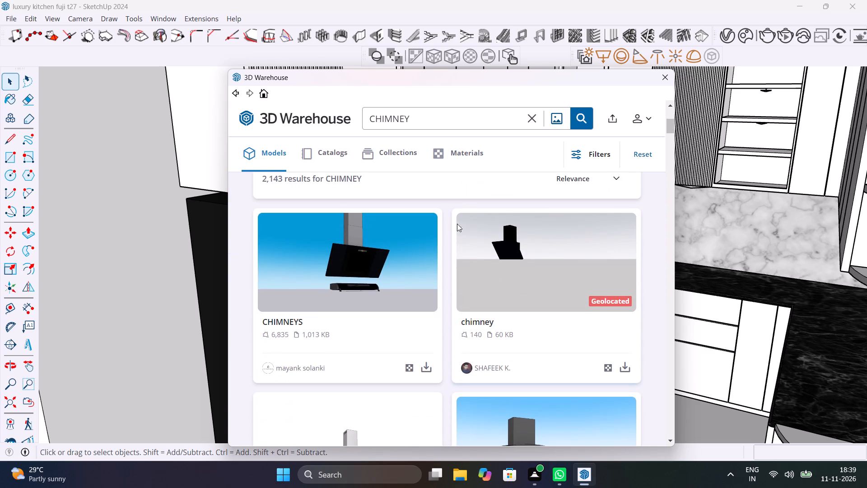
pyautogui.scroll(-5, 474, 246)
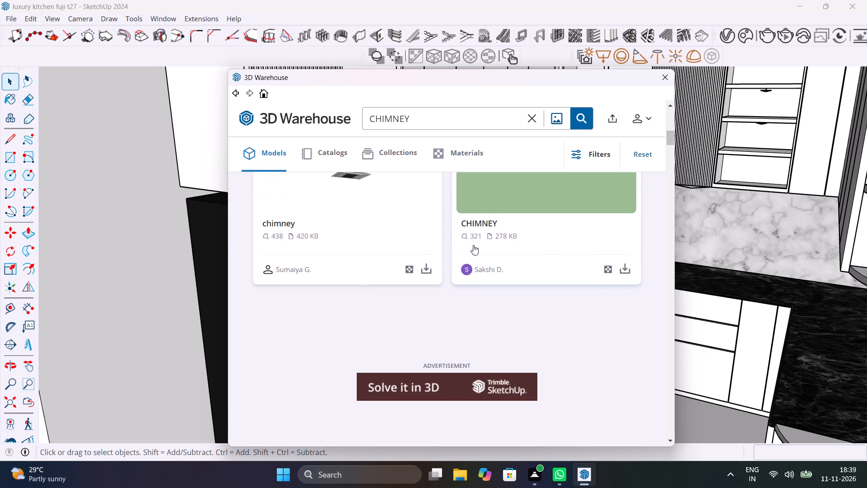
pyautogui.scroll(-6, 473, 245)
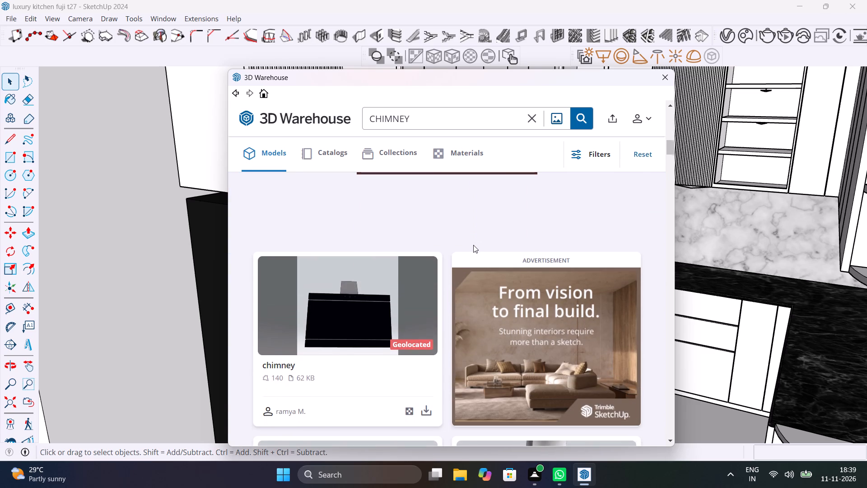
pyautogui.scroll(-6, 473, 245)
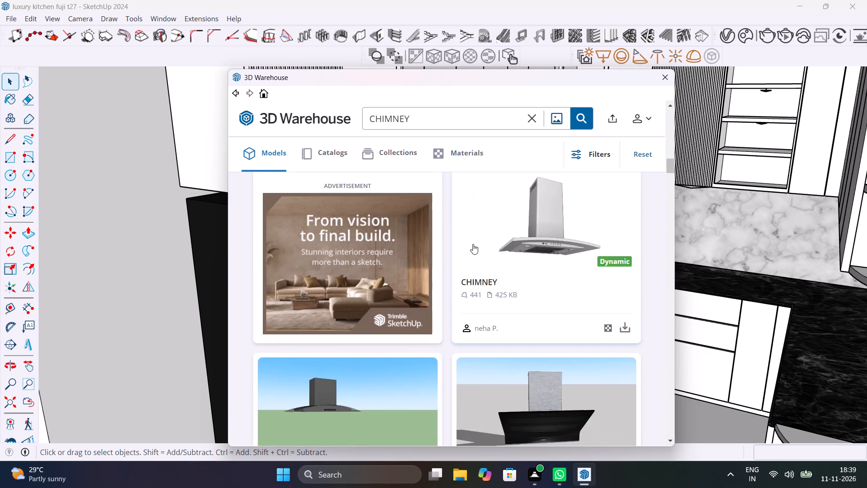
pyautogui.scroll(-7, 473, 244)
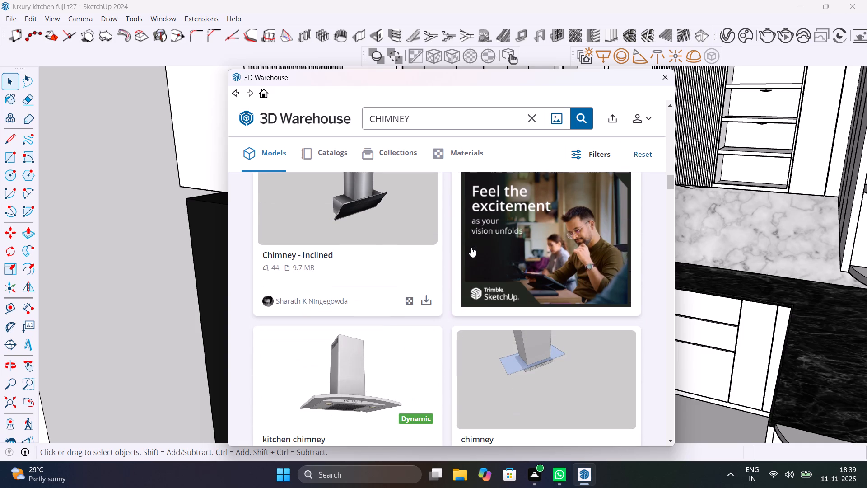
pyautogui.scroll(2, 471, 247)
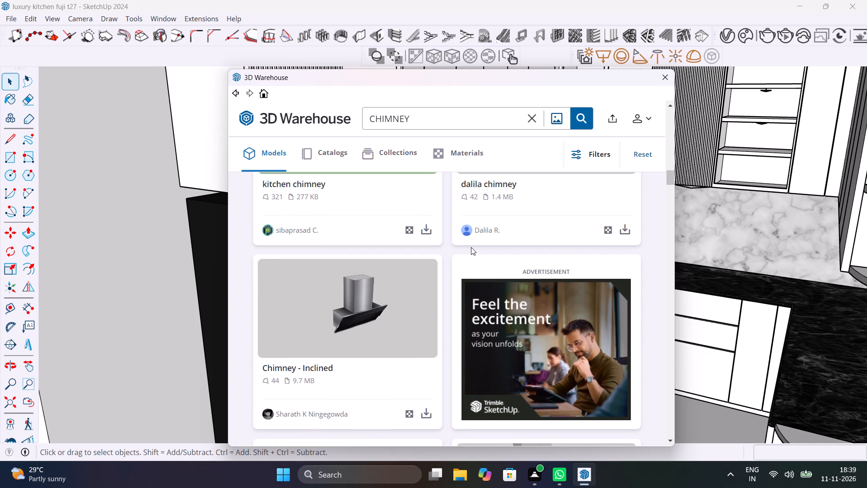
pyautogui.scroll(-14, 471, 247)
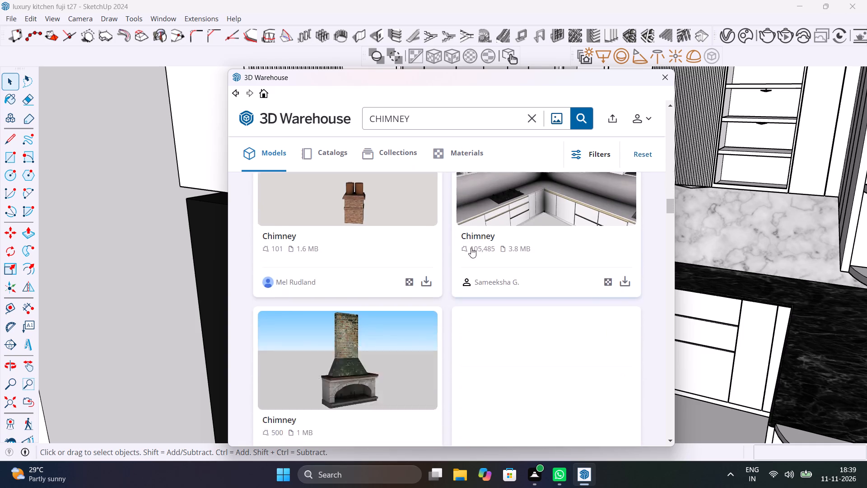
pyautogui.scroll(-9, 471, 248)
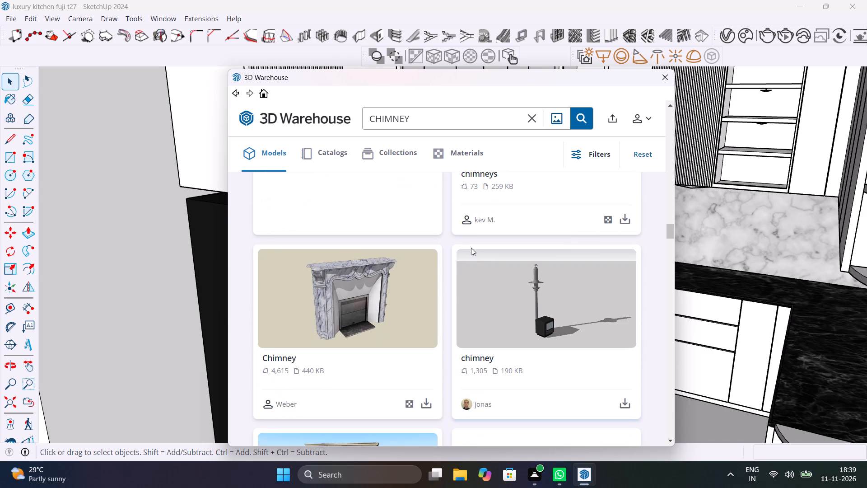
pyautogui.scroll(-11, 471, 248)
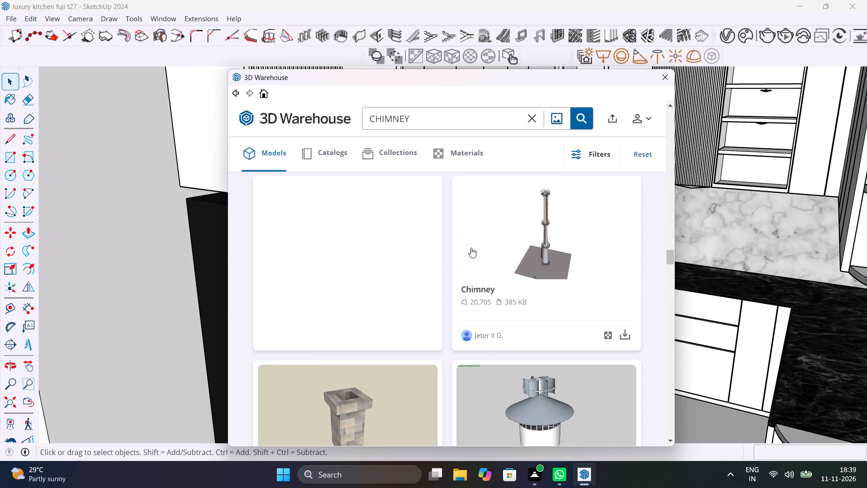
pyautogui.scroll(-5, 471, 248)
pyautogui.scroll(9, 471, 248)
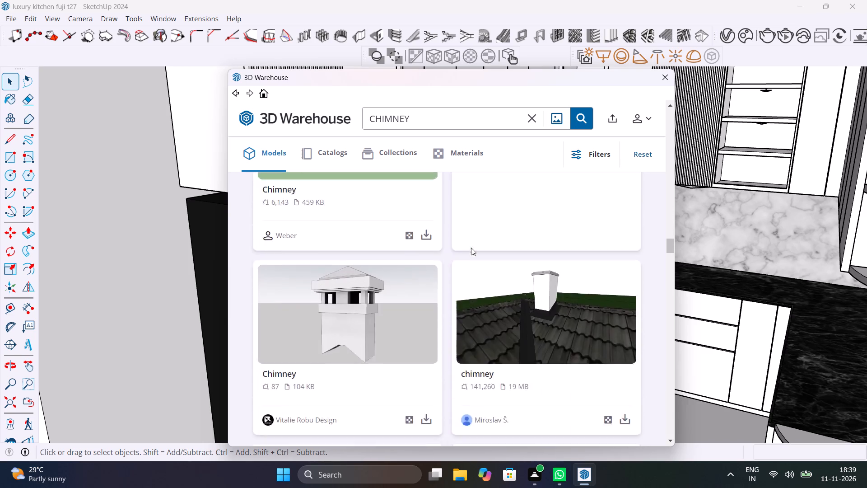
pyautogui.scroll(20, 471, 248)
pyautogui.scroll(4, 471, 248)
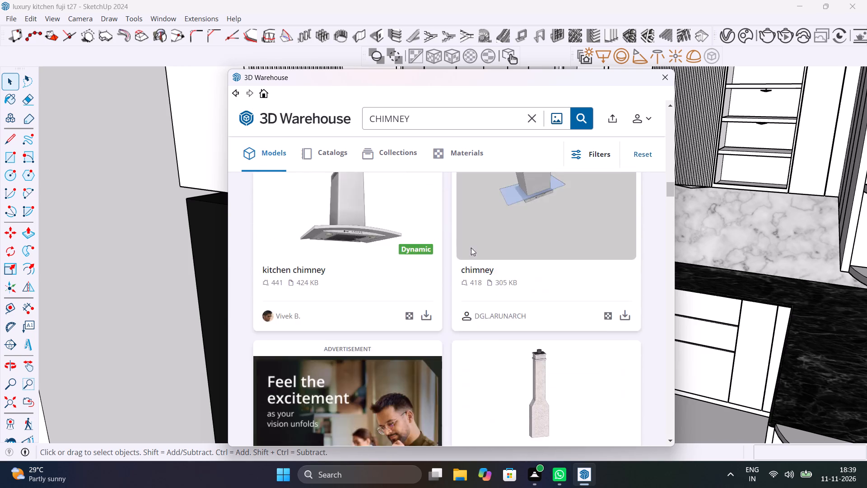
pyautogui.scroll(16, 471, 248)
pyautogui.scroll(5, 471, 248)
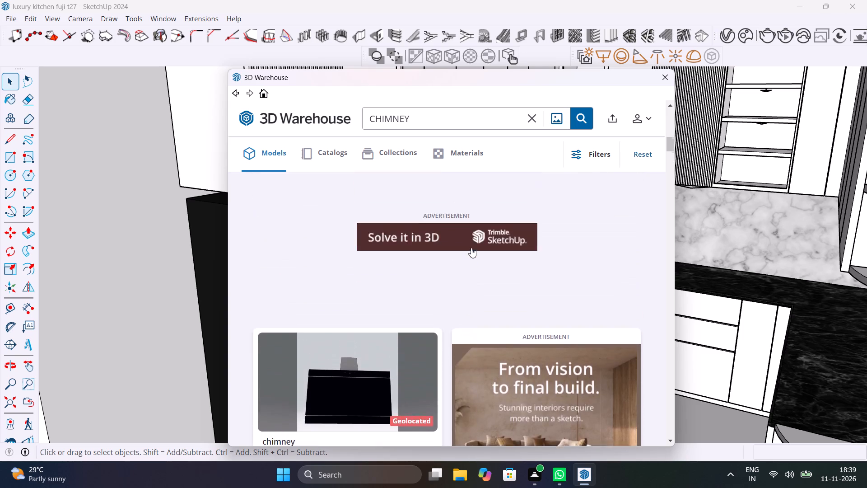
pyautogui.scroll(7, 471, 248)
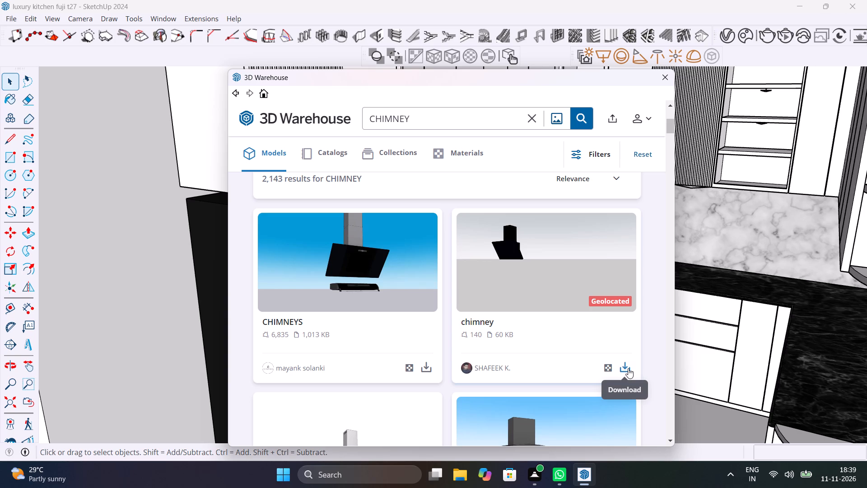
# Download the CHIMNEYS model with the black inclined hood into the model and place it outside the kitchen, beside the fridge-side wall.
pyautogui.click(427, 369)
pyautogui.click(404, 277)
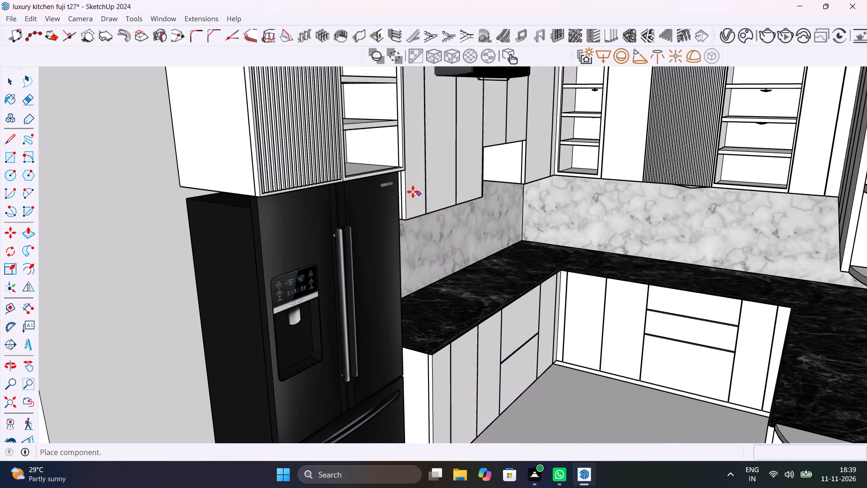
pyautogui.scroll(-11, 507, 307)
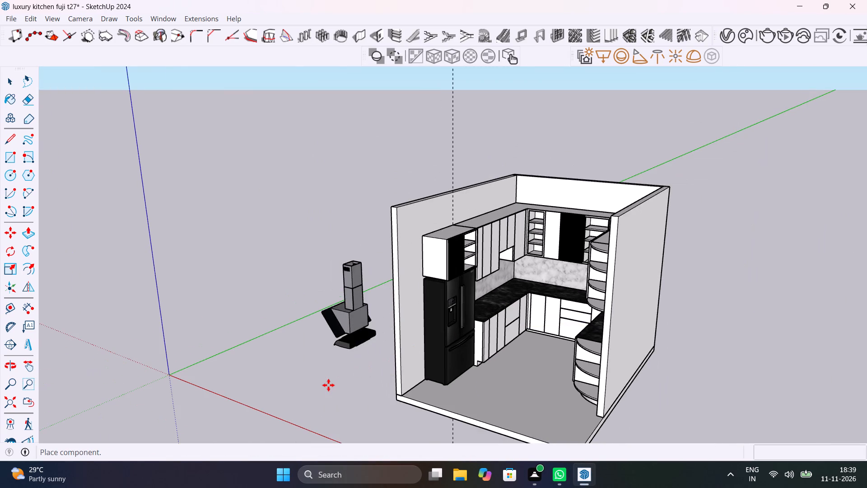
pyautogui.click(327, 385)
pyautogui.scroll(17, 353, 341)
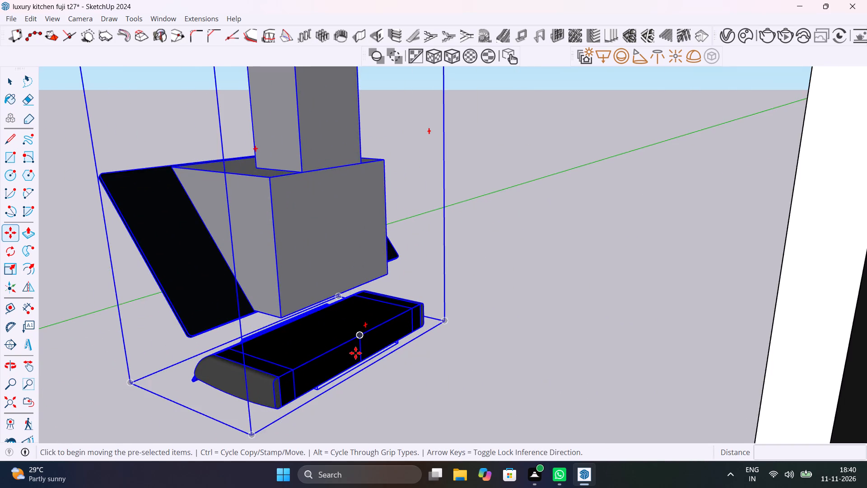
pyautogui.scroll(1, 355, 351)
pyautogui.moveTo(355, 351); pyautogui.dragTo(640, 355, button='middle')
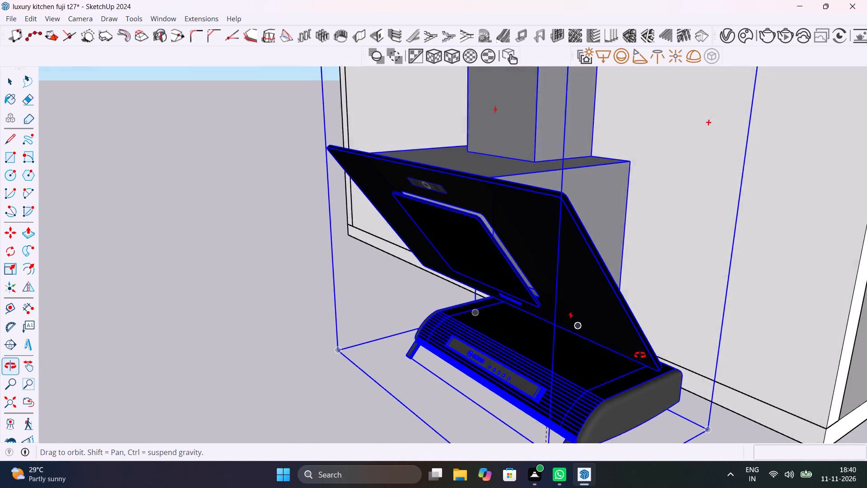
pyautogui.moveTo(640, 355); pyautogui.dragTo(707, 365, button='middle')
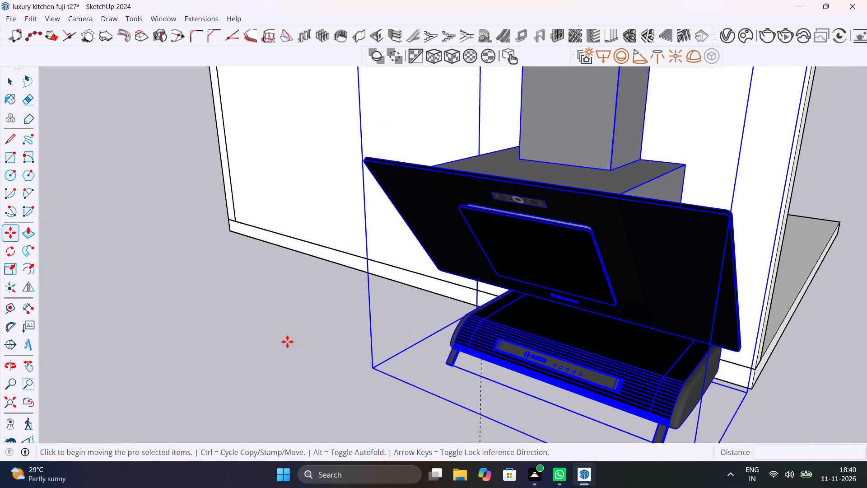
pyautogui.press('space')
pyautogui.click(274, 349)
# Rotate the placed chimney model 180 degrees about the vertical axis at its base corner.
pyautogui.scroll(-10, 320, 315)
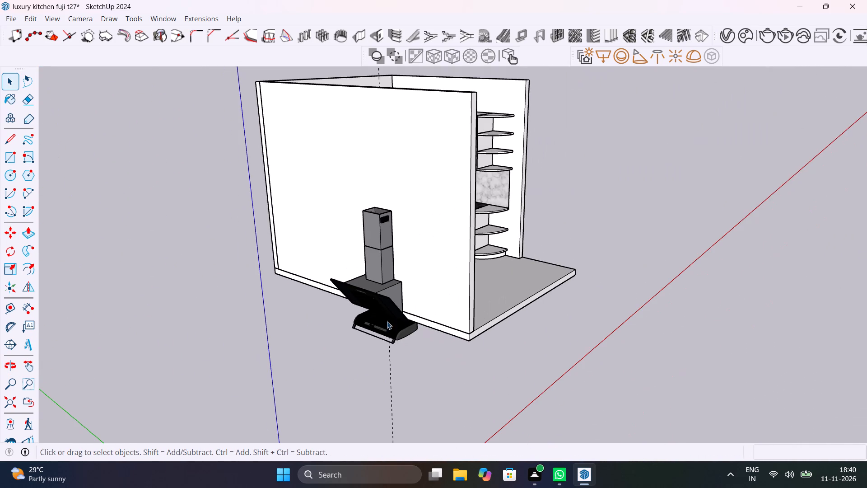
pyautogui.click(395, 325)
pyautogui.press('q')
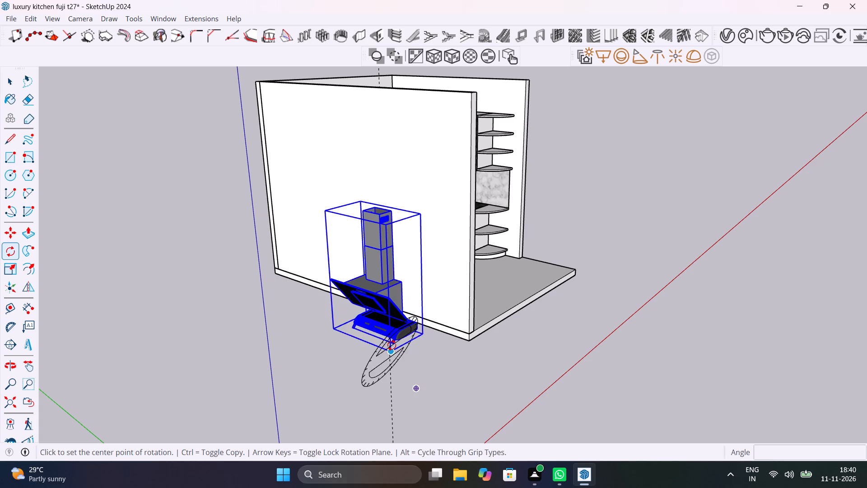
pyautogui.press('Up')
pyautogui.click(391, 363)
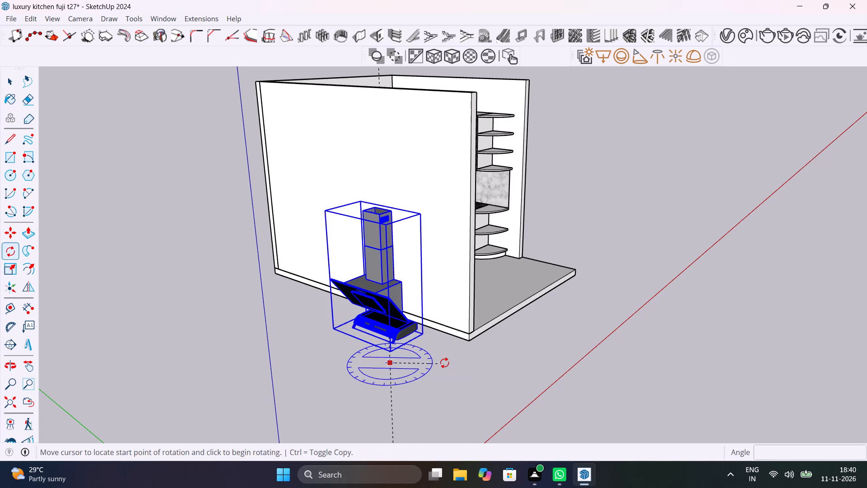
pyautogui.click(445, 363)
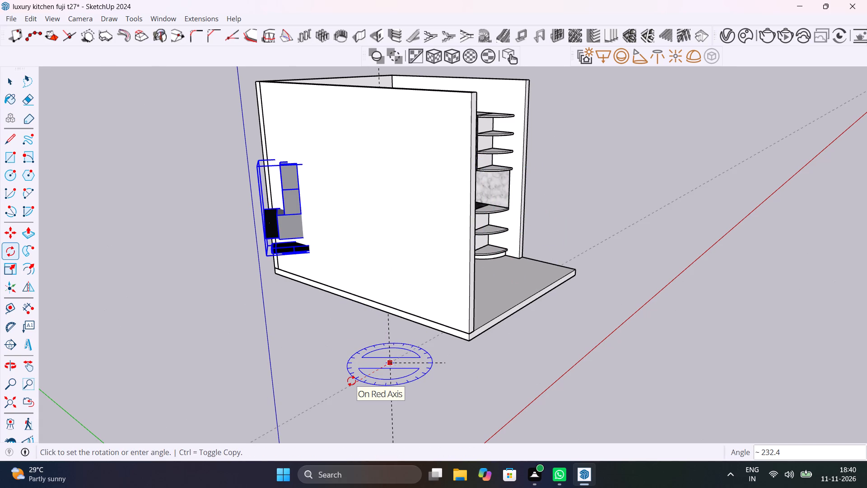
pyautogui.press('Escape')
pyautogui.click(392, 351)
pyautogui.click(428, 357)
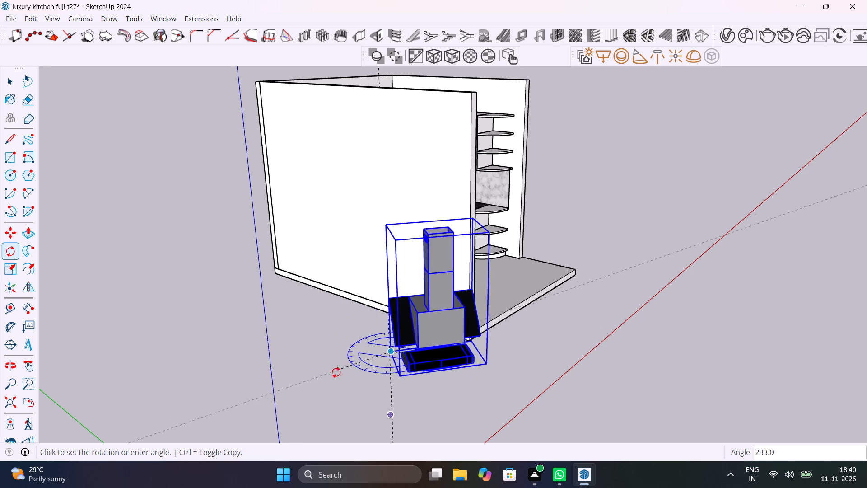
pyautogui.write('180')
pyautogui.press('Return')
pyautogui.press('space')
pyautogui.click(298, 351)
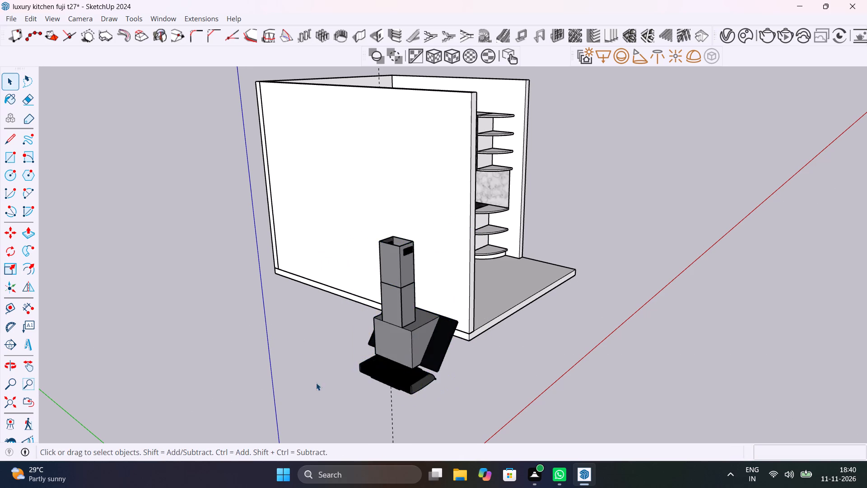
# Explode the chimney component so the inclined hood and the lower hood unit can be handled separately.
pyautogui.moveTo(317, 383); pyautogui.dragTo(122, 375, button='middle')
pyautogui.scroll(9, 185, 250)
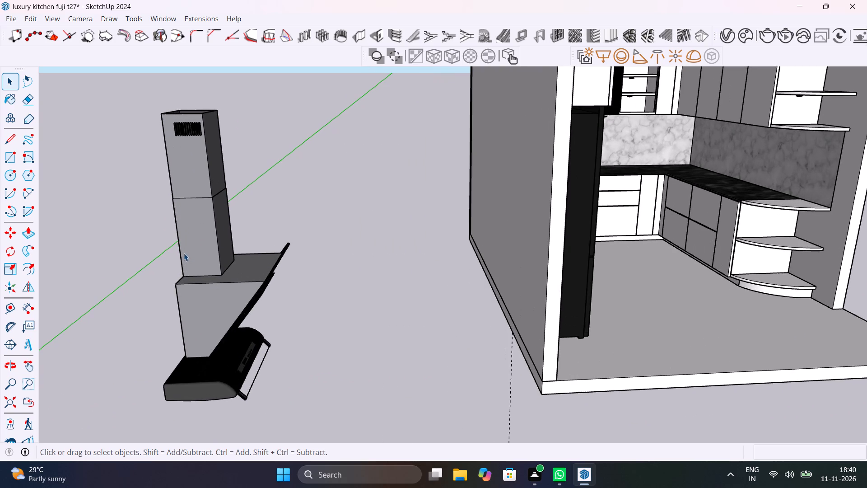
pyautogui.click(198, 277)
pyautogui.moveTo(223, 296); pyautogui.dragTo(135, 242, button='middle')
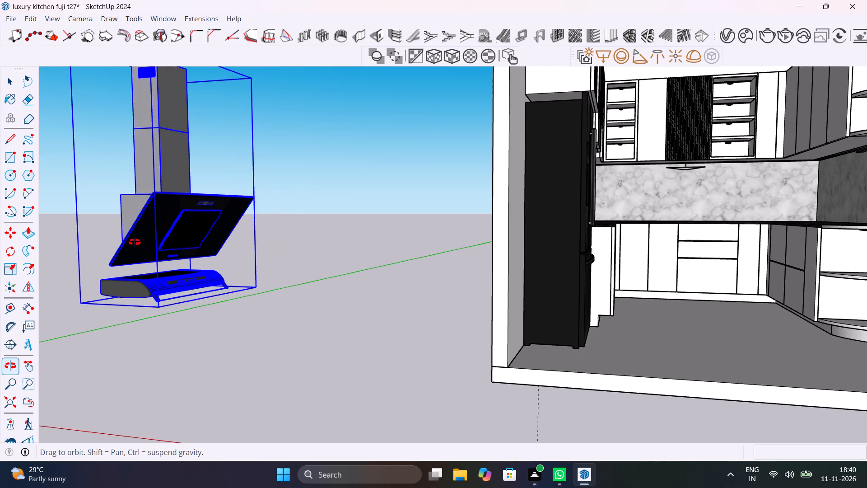
pyautogui.moveTo(135, 242); pyautogui.dragTo(136, 244, button='middle')
pyautogui.rightClick(134, 249)
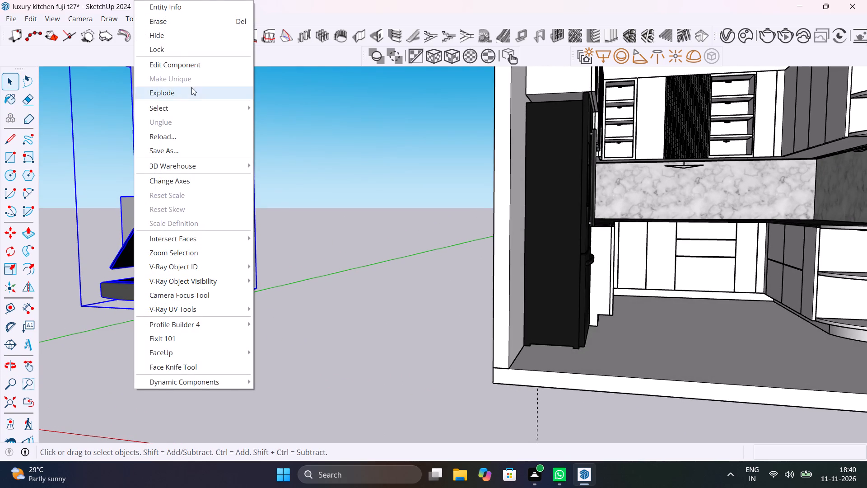
pyautogui.click(191, 87)
pyautogui.click(352, 177)
# Scale the inclined hood with its duct down in height to about 0.42, keeping the lower hood unit out of the selection.
pyautogui.click(191, 222)
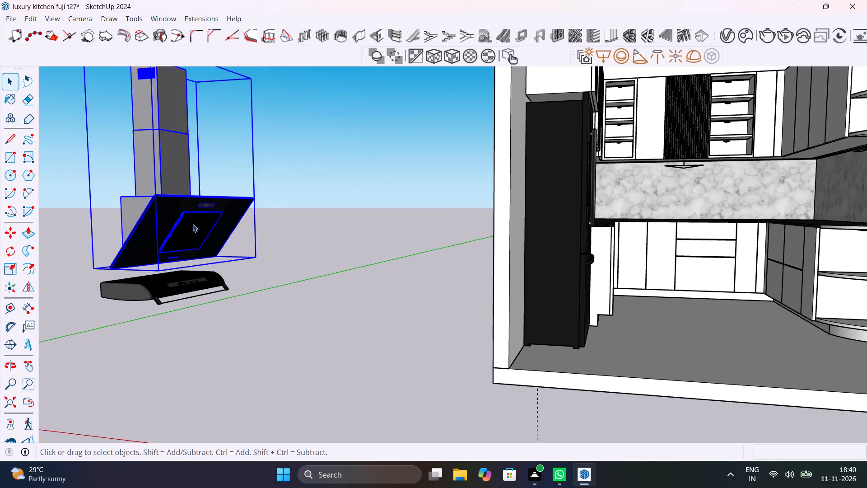
pyautogui.moveTo(194, 223); pyautogui.dragTo(275, 354, button='middle')
pyautogui.press('s')
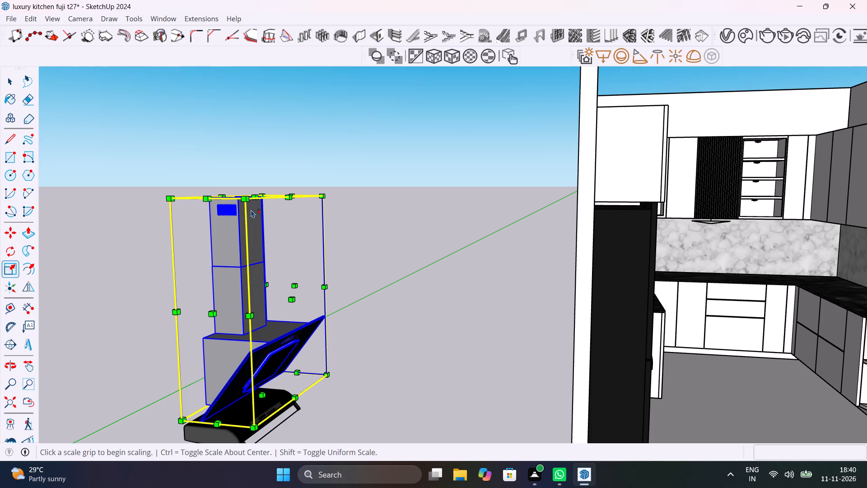
pyautogui.moveTo(253, 210); pyautogui.dragTo(251, 296, button='middle')
pyautogui.click(253, 302)
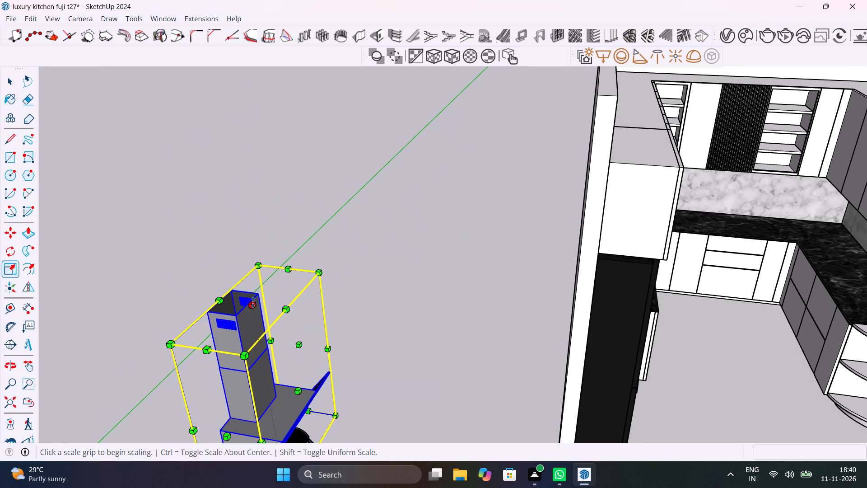
pyautogui.scroll(-10, 268, 339)
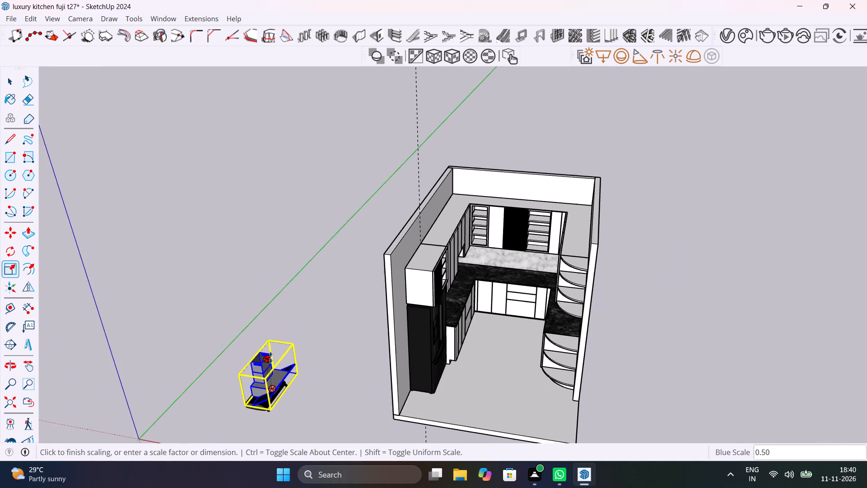
pyautogui.moveTo(270, 357); pyautogui.dragTo(254, 184, button='middle')
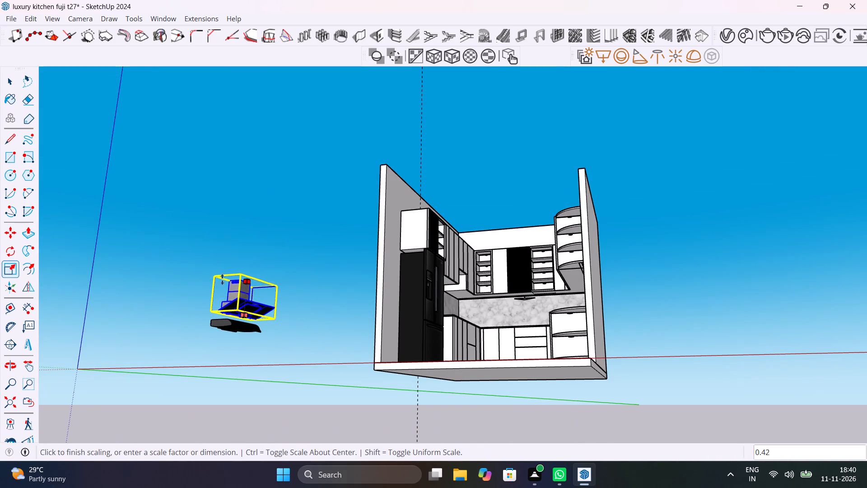
pyautogui.click(223, 278)
pyautogui.click(157, 307)
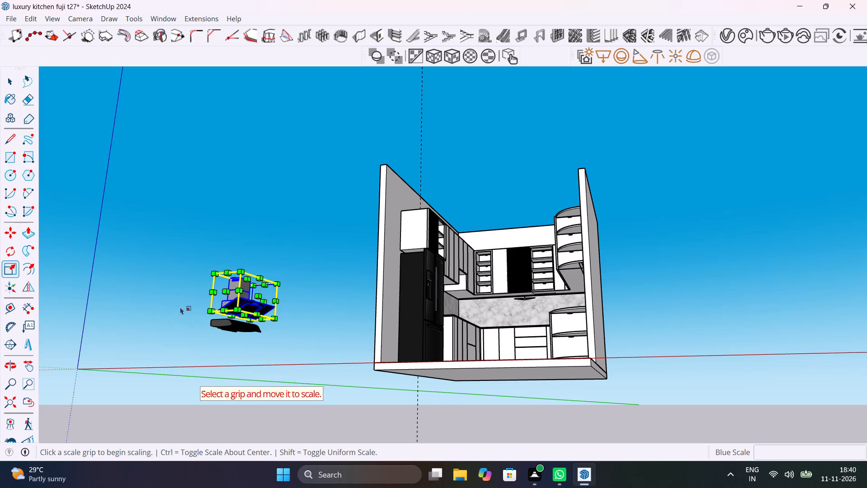
pyautogui.click(180, 307)
pyautogui.press('space')
pyautogui.click(180, 308)
pyautogui.scroll(10, 223, 307)
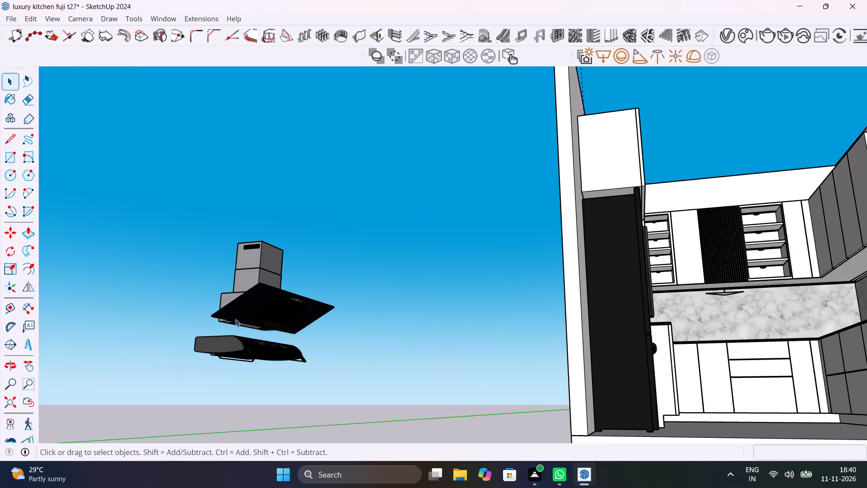
pyautogui.moveTo(238, 319); pyautogui.dragTo(270, 363, button='middle')
pyautogui.scroll(5, 286, 338)
pyautogui.moveTo(297, 366); pyautogui.dragTo(283, 347, button='middle')
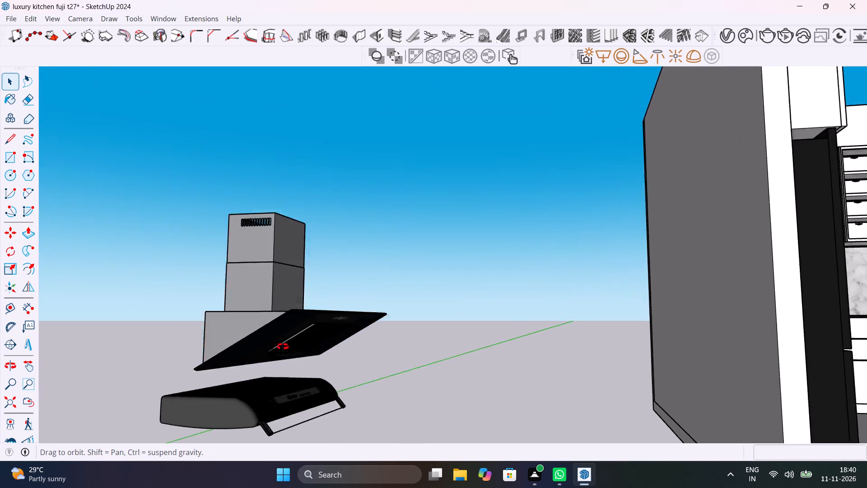
# Undo the height scaling of the inclined hood and its duct.
pyautogui.moveTo(283, 347); pyautogui.dragTo(220, 310, button='middle')
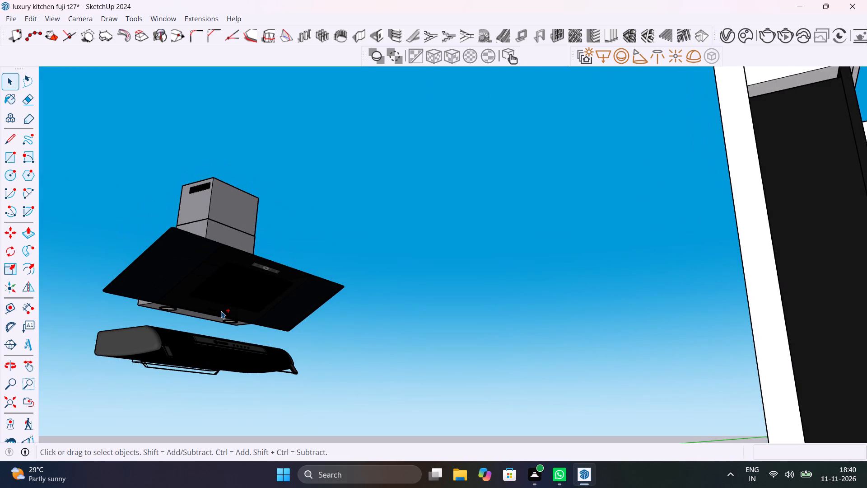
pyautogui.hotkey('ctrl', 'z')
# Open the inclined hood group for editing and delete the side face of the lower duct section.
pyautogui.moveTo(223, 295); pyautogui.dragTo(307, 426, button='middle')
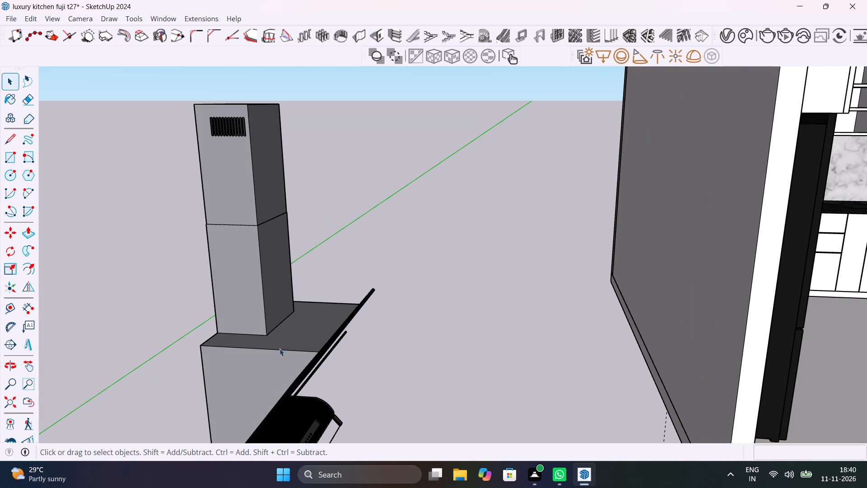
pyautogui.click(272, 305)
pyautogui.click(272, 305)
pyautogui.doubleClick(272, 302)
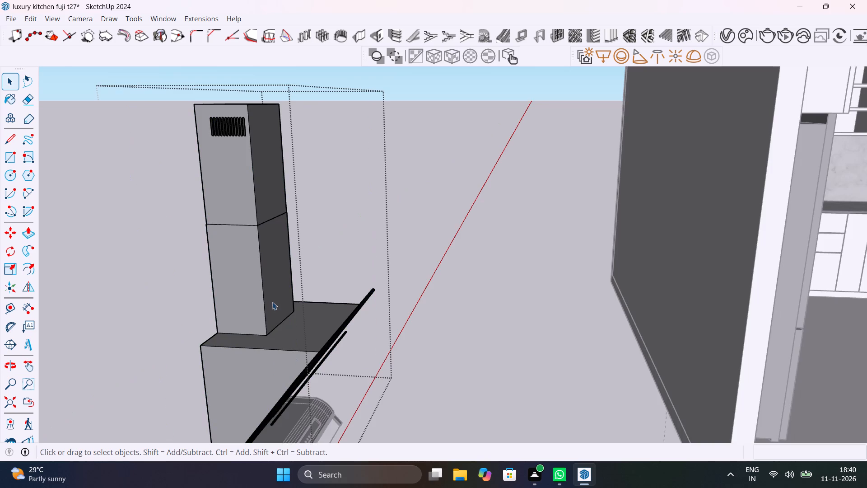
pyautogui.click(271, 301)
pyautogui.click(271, 301)
pyautogui.tripleClick(271, 301)
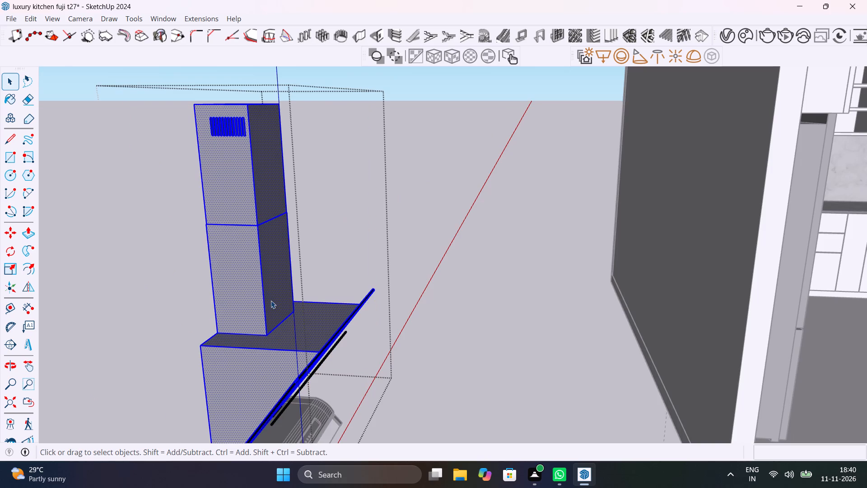
pyautogui.click(270, 301)
pyautogui.scroll(1, 274, 302)
pyautogui.moveTo(275, 301); pyautogui.dragTo(305, 309, button='middle')
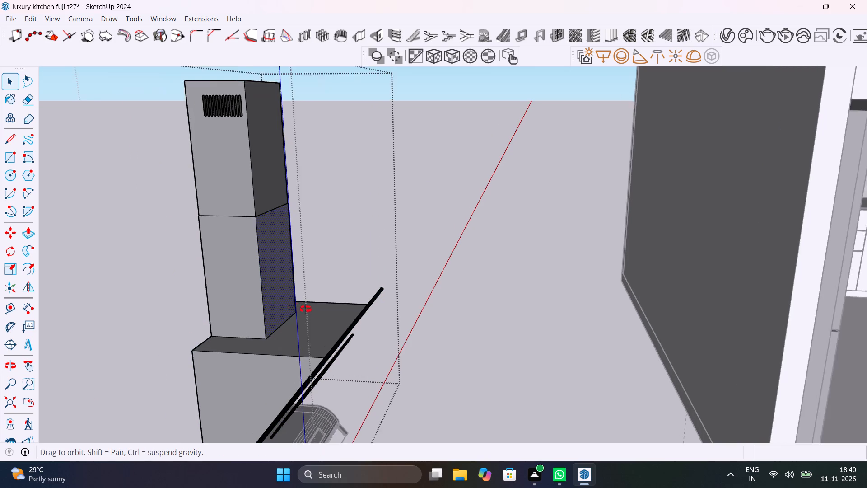
pyautogui.moveTo(305, 309); pyautogui.dragTo(258, 307, button='middle')
pyautogui.press('Delete')
pyautogui.click(256, 313)
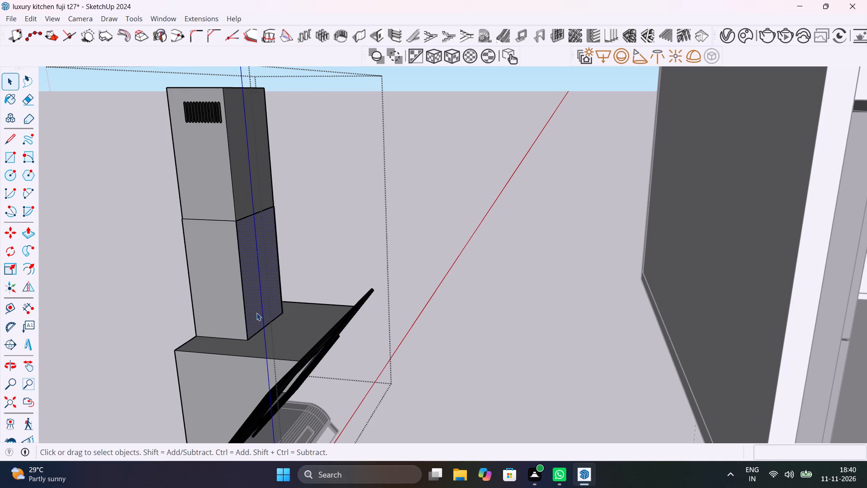
pyautogui.click(256, 313)
pyautogui.press('Delete')
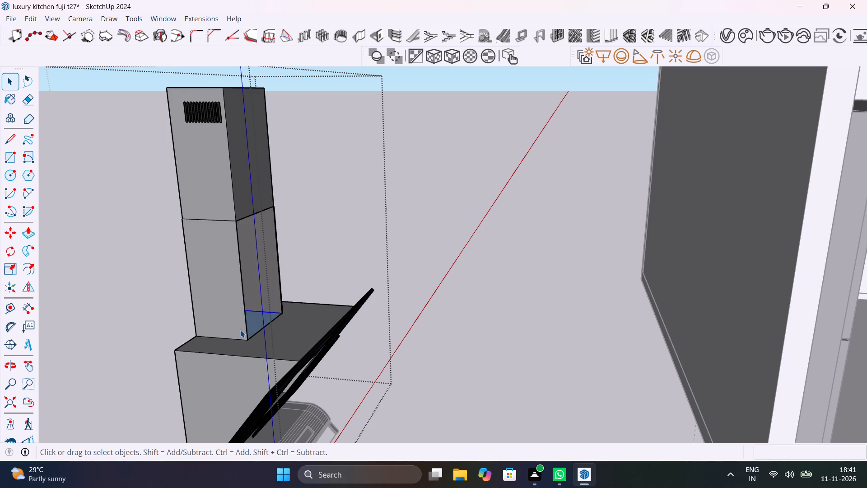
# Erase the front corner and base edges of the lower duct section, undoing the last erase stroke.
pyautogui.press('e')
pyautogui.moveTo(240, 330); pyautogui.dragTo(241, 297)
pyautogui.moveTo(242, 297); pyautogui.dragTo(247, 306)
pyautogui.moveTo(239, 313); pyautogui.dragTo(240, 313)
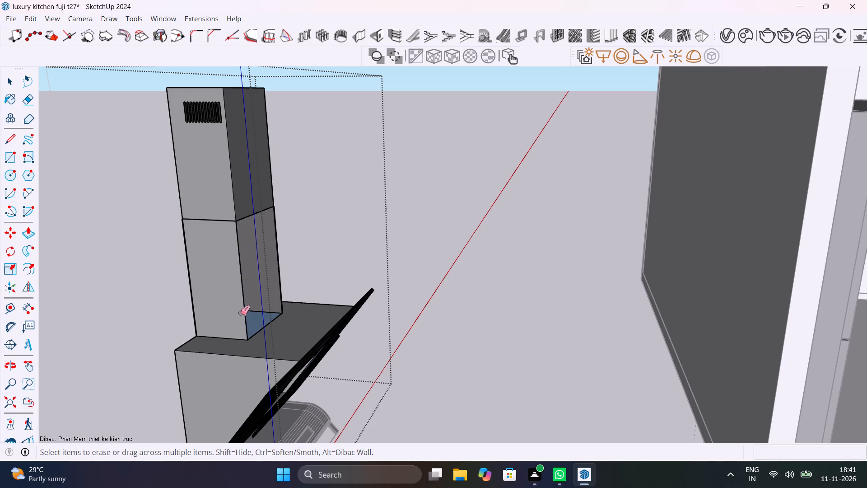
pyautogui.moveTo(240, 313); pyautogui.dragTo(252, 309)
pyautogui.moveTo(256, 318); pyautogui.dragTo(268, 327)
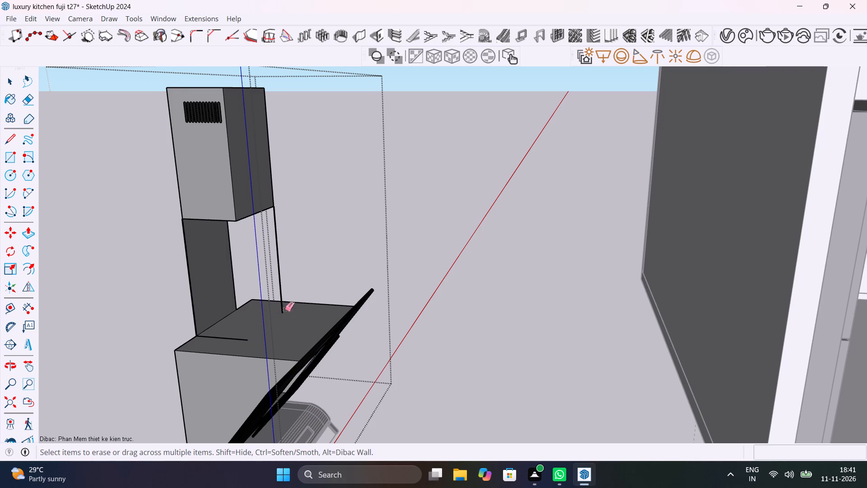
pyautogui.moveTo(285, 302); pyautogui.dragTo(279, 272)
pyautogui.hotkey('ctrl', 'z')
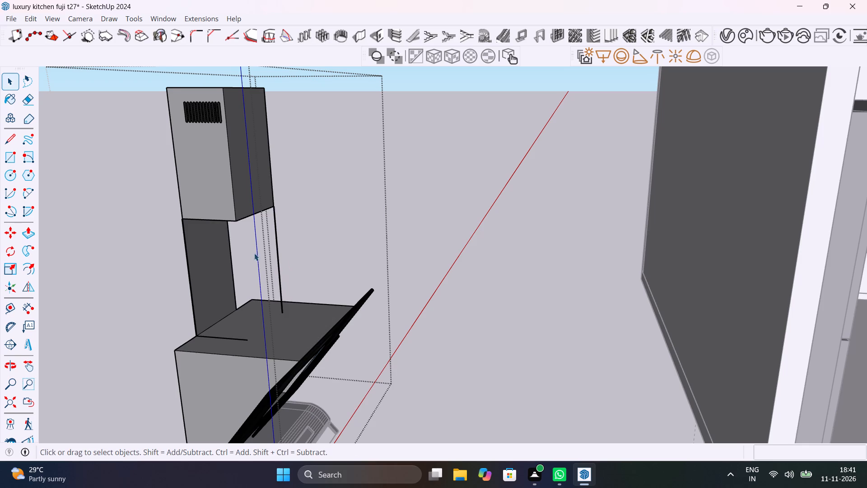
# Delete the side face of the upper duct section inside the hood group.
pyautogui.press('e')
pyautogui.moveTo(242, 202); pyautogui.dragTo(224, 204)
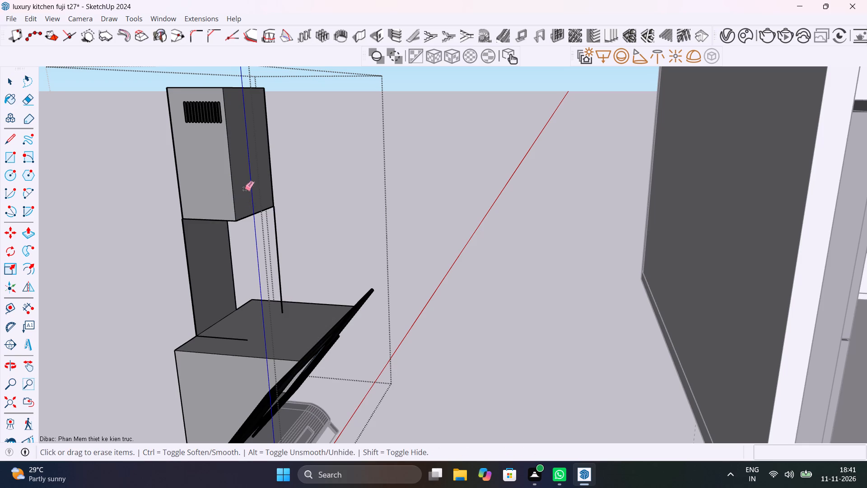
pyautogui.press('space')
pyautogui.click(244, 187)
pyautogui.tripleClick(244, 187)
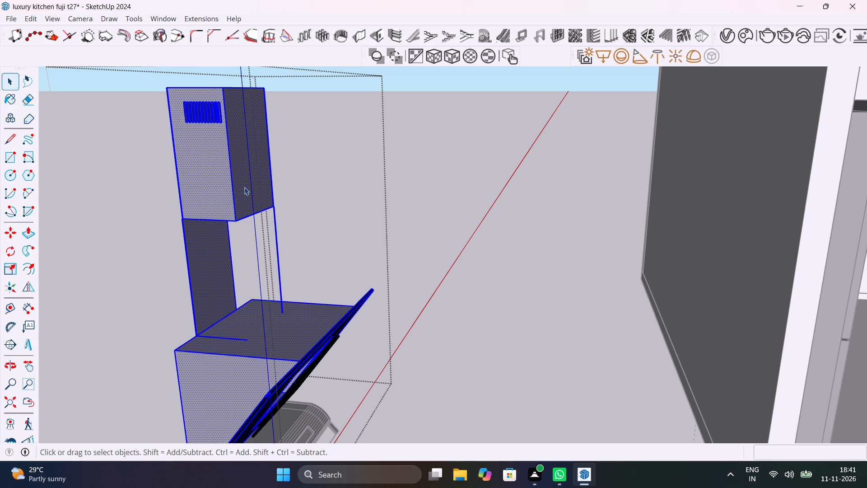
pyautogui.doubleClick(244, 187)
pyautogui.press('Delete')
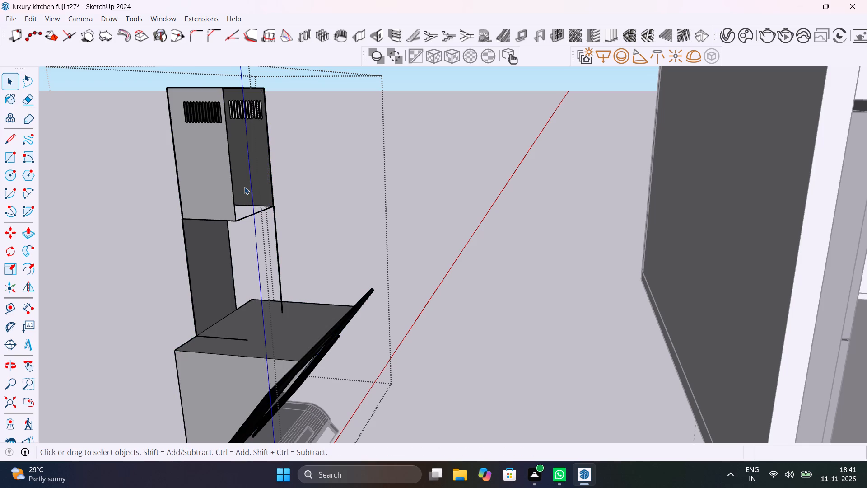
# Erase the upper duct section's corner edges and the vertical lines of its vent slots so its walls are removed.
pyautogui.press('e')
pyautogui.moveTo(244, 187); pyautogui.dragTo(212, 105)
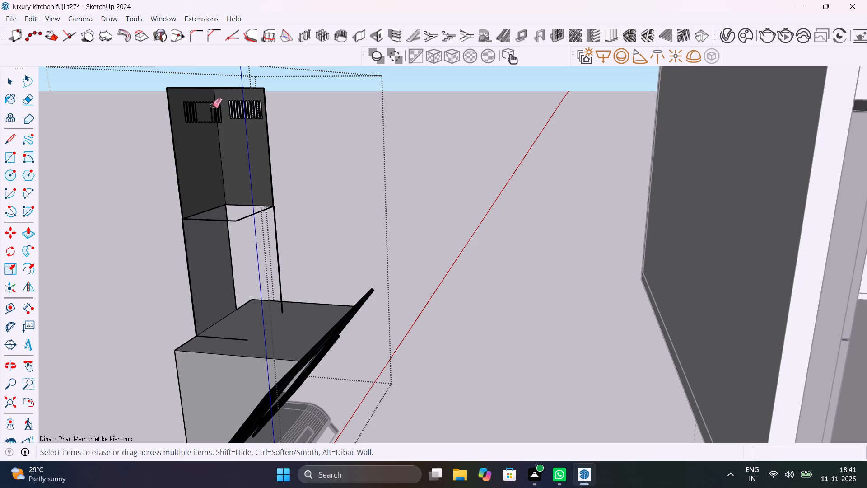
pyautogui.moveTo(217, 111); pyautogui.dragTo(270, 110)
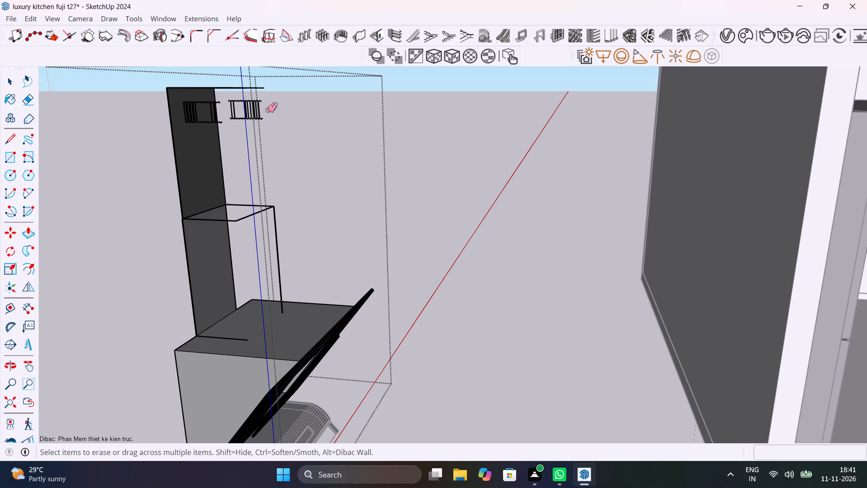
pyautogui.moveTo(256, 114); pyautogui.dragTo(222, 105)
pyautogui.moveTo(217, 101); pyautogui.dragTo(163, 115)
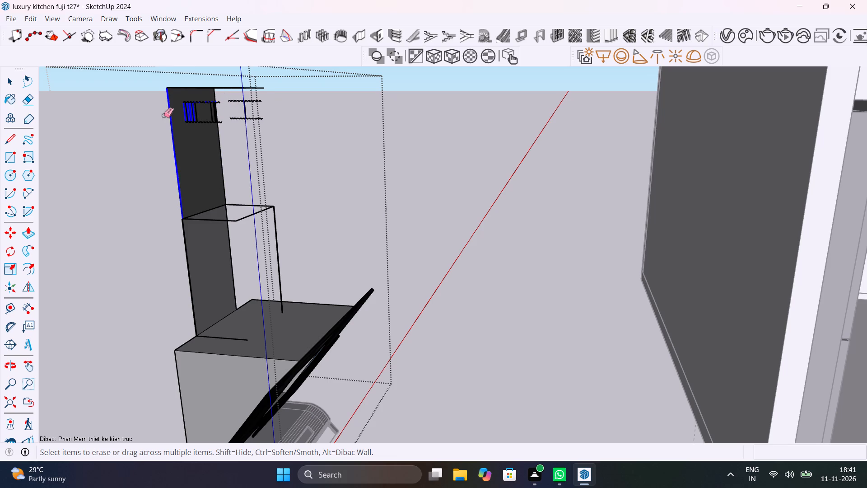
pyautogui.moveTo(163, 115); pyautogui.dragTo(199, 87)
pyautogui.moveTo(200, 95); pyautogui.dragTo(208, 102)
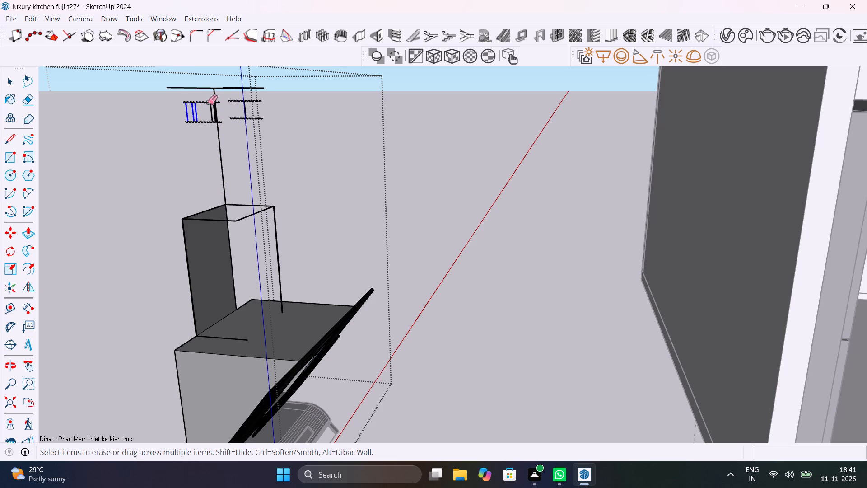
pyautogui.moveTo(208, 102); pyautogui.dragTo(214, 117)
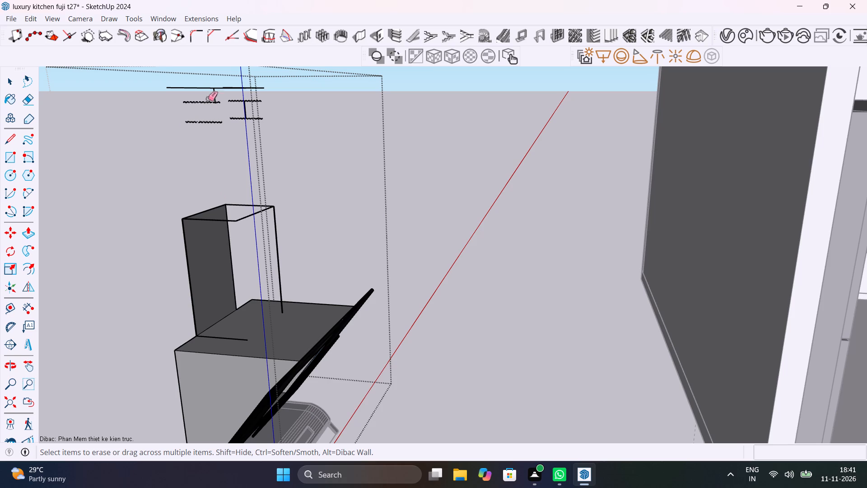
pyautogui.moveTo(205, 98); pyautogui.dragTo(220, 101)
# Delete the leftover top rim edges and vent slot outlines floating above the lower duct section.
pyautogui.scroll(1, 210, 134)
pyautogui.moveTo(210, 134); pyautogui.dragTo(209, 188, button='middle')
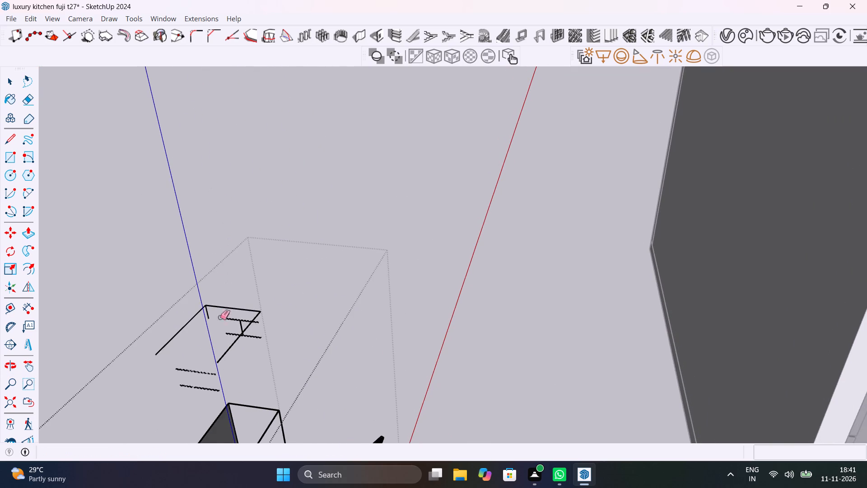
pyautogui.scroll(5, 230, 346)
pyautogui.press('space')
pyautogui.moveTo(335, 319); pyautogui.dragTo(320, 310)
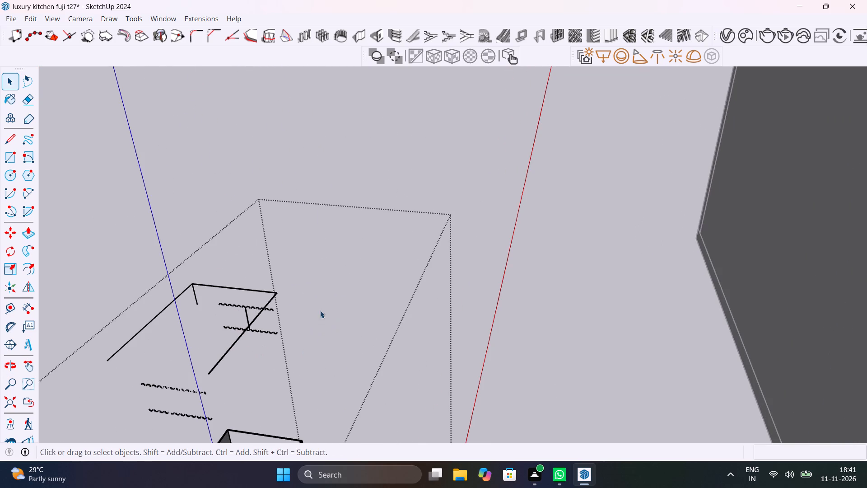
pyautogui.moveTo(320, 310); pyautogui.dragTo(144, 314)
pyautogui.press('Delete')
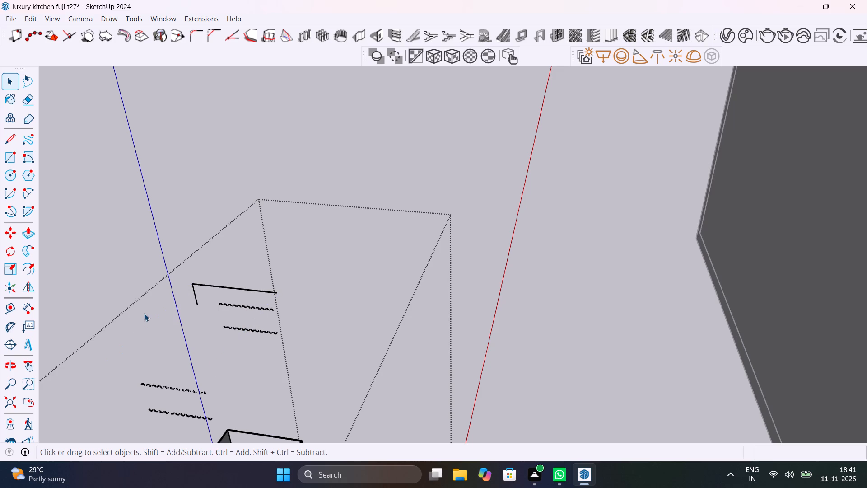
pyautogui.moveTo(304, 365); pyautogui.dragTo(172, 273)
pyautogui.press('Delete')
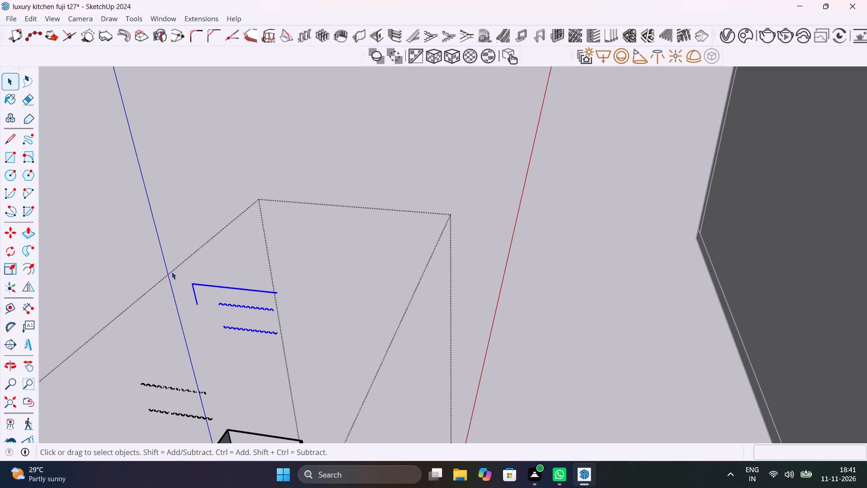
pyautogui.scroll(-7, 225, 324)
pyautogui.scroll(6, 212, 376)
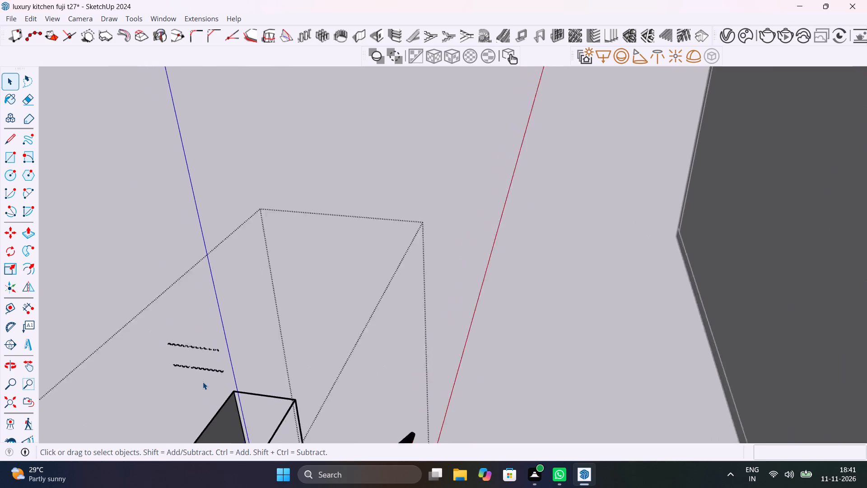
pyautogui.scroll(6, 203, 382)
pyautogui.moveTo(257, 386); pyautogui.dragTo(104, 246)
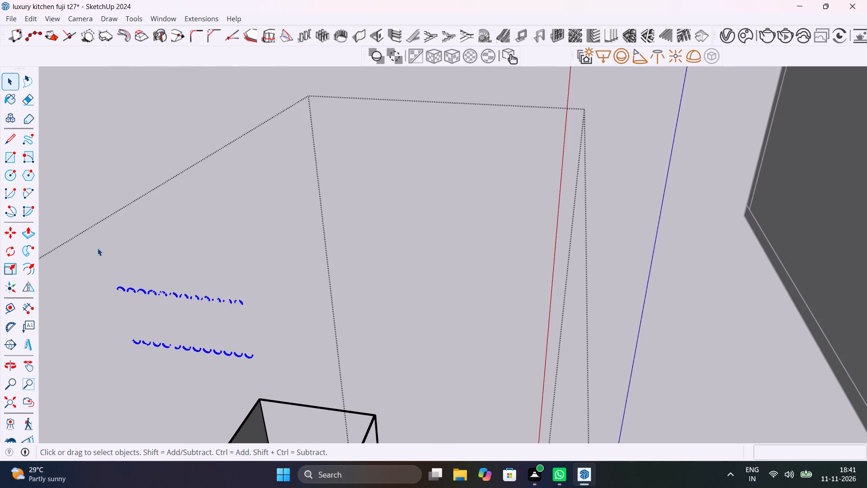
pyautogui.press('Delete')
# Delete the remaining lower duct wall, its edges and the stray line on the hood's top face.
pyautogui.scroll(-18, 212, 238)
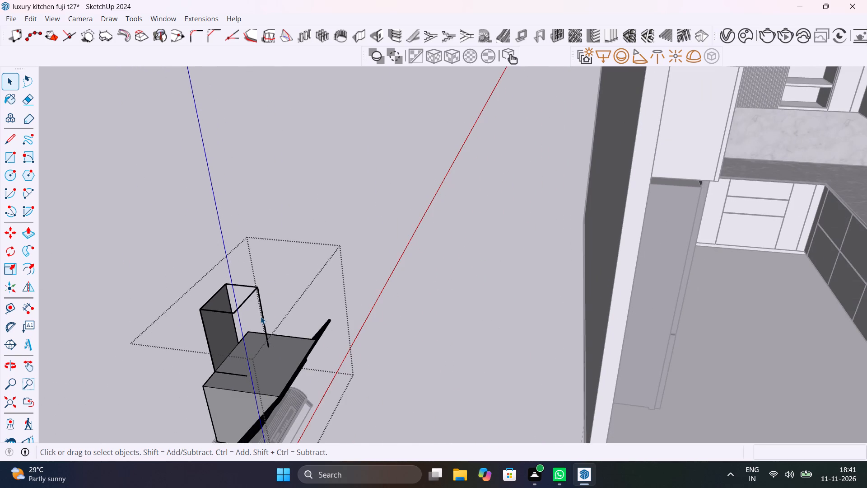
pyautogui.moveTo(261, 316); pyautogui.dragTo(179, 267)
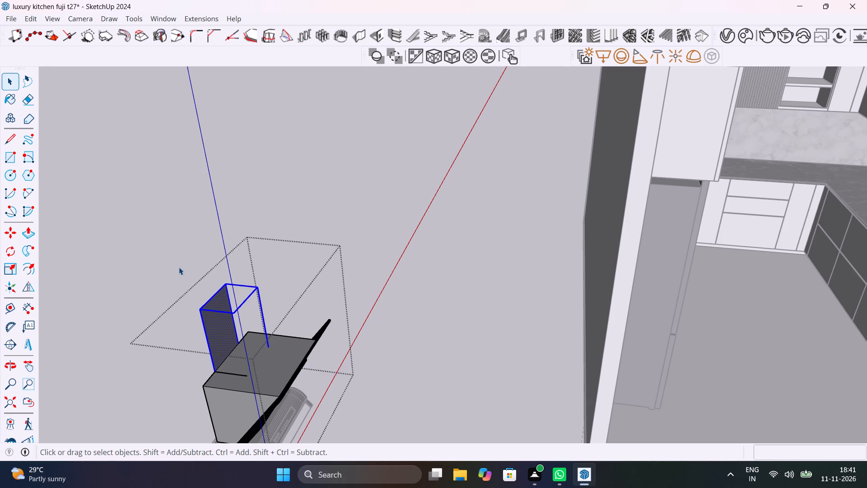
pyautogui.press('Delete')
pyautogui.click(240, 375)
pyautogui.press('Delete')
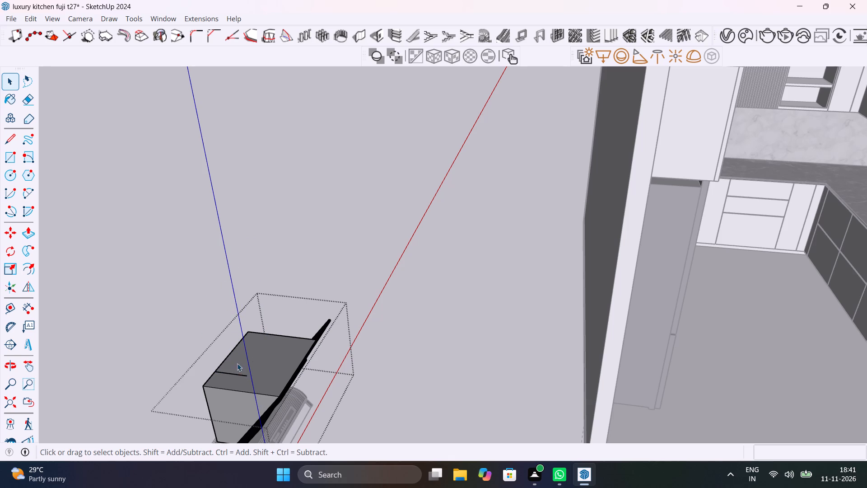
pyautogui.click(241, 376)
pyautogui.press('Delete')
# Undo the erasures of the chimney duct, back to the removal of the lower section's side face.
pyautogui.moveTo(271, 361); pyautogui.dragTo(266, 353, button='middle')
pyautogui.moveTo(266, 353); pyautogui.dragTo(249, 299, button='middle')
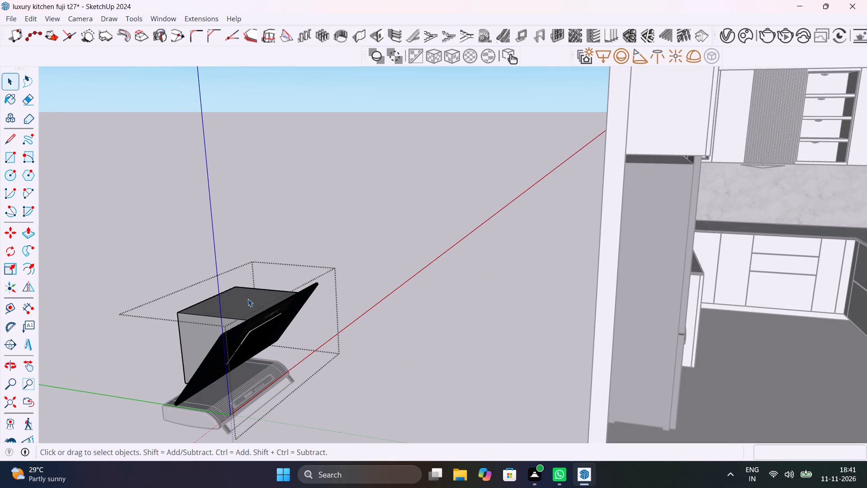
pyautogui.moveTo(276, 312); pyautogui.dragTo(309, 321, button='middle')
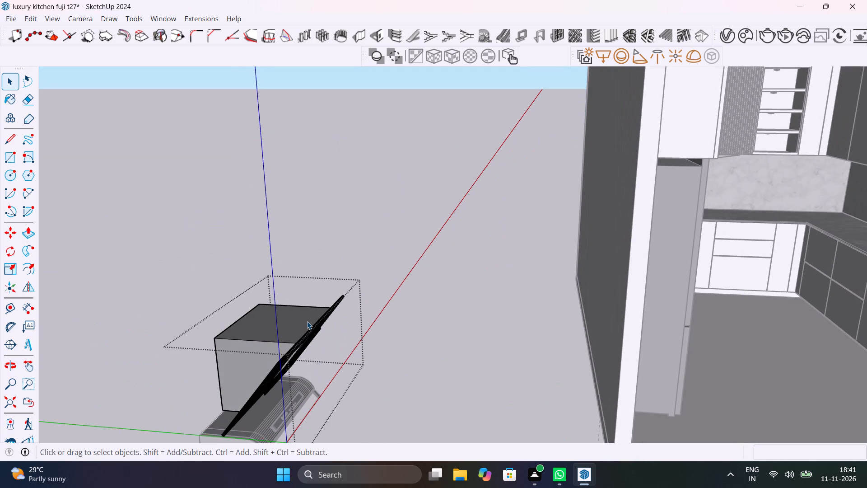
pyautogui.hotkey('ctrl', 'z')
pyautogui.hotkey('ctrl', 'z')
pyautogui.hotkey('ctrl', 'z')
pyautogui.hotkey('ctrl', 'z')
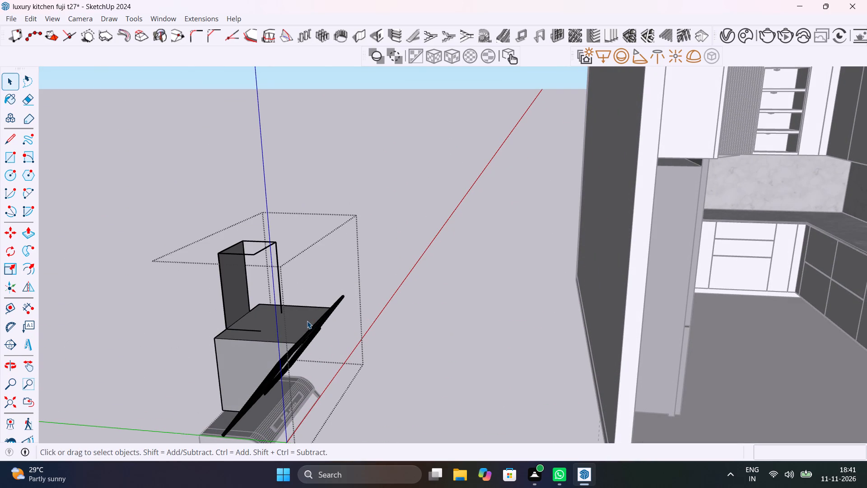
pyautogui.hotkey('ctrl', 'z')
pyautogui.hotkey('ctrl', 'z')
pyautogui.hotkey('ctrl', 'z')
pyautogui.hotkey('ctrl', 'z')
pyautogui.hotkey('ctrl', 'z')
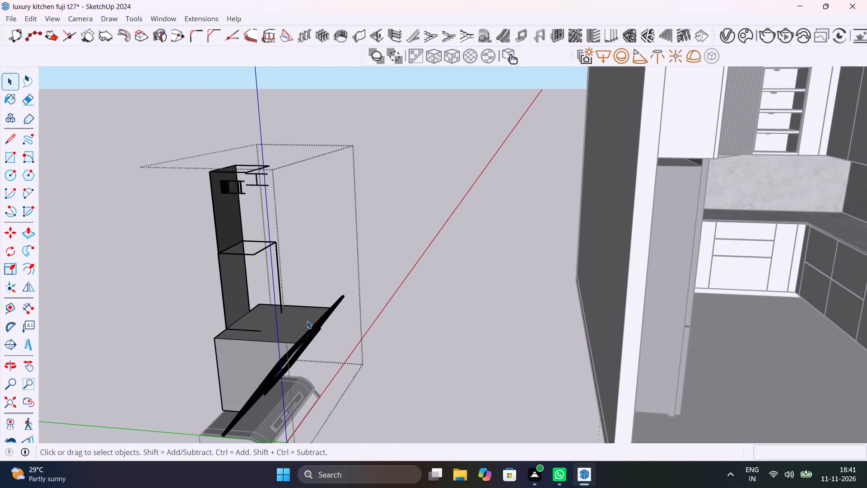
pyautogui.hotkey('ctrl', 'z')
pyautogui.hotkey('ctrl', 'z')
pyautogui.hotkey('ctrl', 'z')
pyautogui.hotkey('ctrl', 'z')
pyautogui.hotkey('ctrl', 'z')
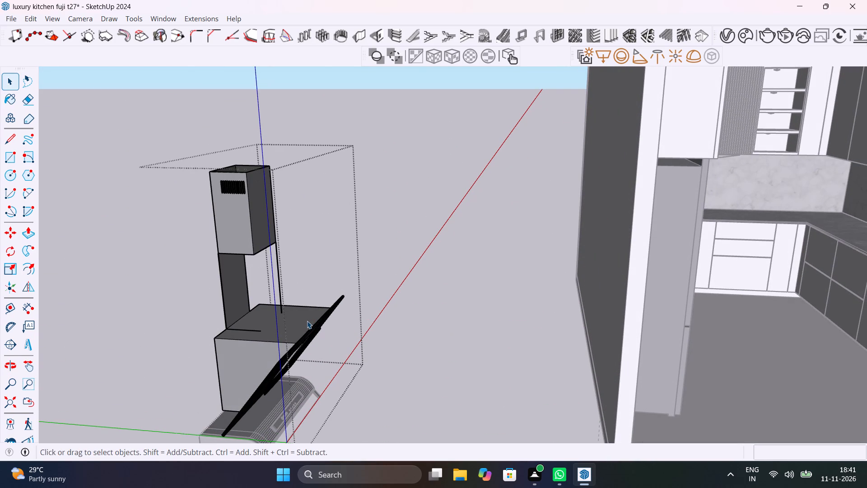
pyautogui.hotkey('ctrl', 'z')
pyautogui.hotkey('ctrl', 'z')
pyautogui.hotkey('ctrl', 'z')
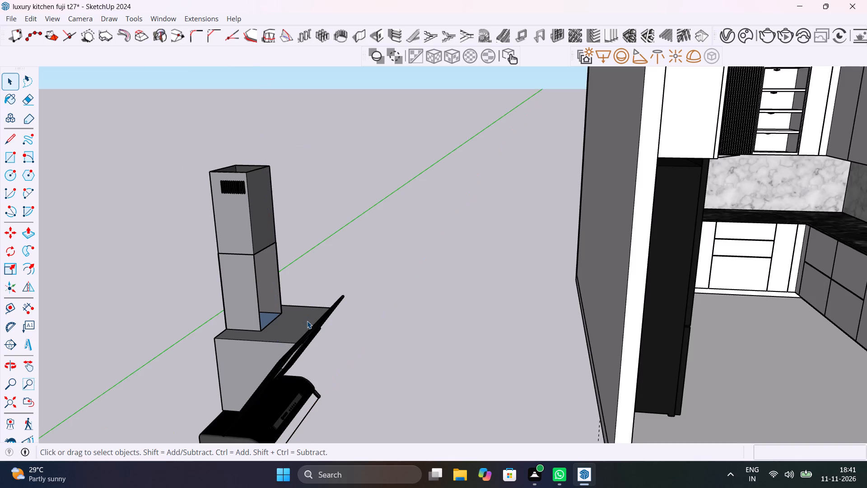
# Undo the earlier chimney duct edits, back to before the lower section's side face was removed.
pyautogui.hotkey('ctrl', 'z')
pyautogui.hotkey('ctrl', 'z')
pyautogui.hotkey('ctrl', 'z')
pyautogui.hotkey('ctrl', 'z')
pyautogui.hotkey('ctrl', 'z')
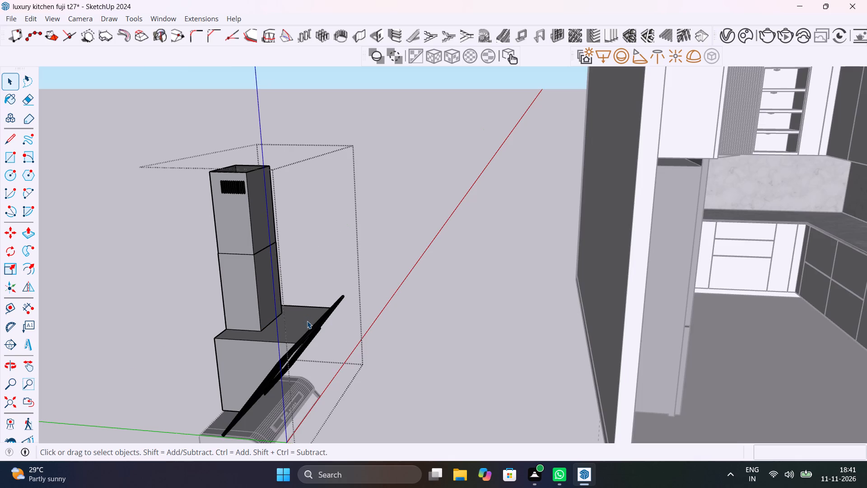
# Inside the hood's nested geometry, delete the outer side face of the upper duct section.
pyautogui.moveTo(210, 275); pyautogui.dragTo(249, 283, button='middle')
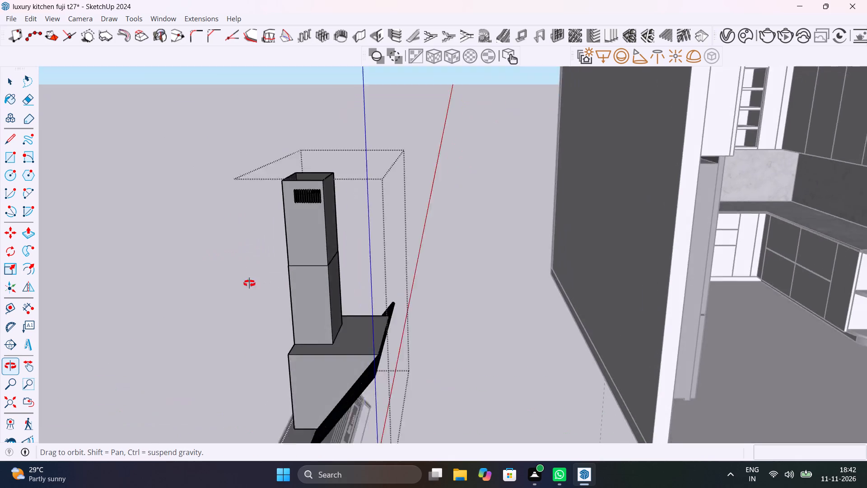
pyautogui.moveTo(249, 283); pyautogui.dragTo(256, 295, button='middle')
pyautogui.click(340, 275)
pyautogui.doubleClick(341, 275)
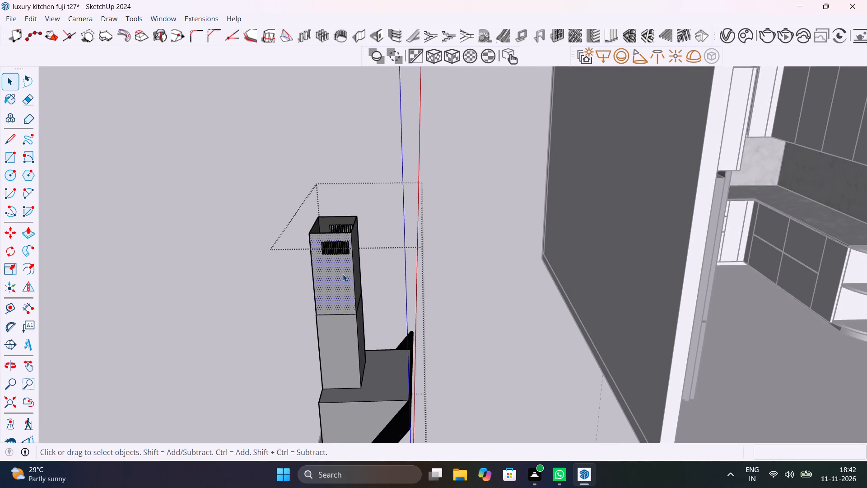
pyautogui.tripleClick(343, 274)
pyautogui.click(465, 270)
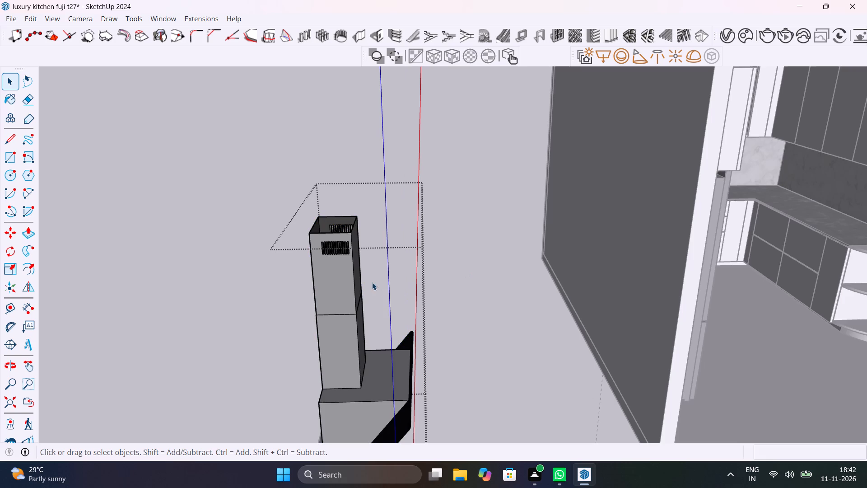
pyautogui.moveTo(372, 282); pyautogui.dragTo(253, 197)
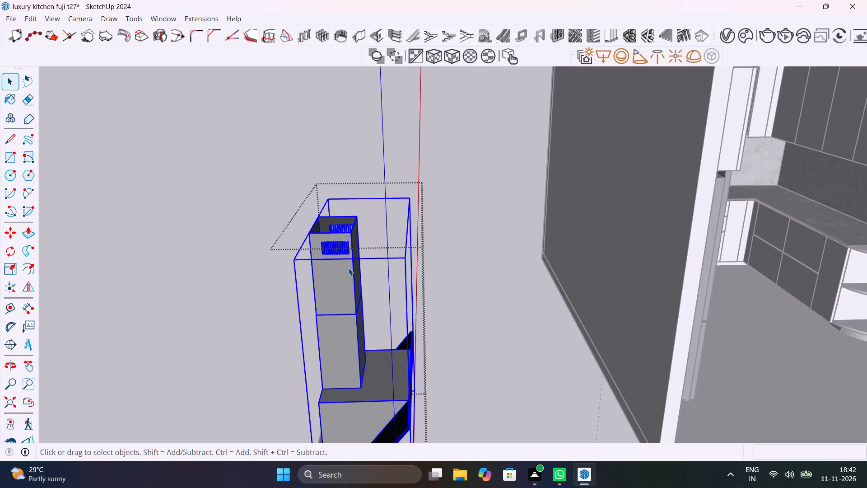
pyautogui.doubleClick(347, 268)
pyautogui.scroll(10, 345, 265)
pyautogui.doubleClick(342, 279)
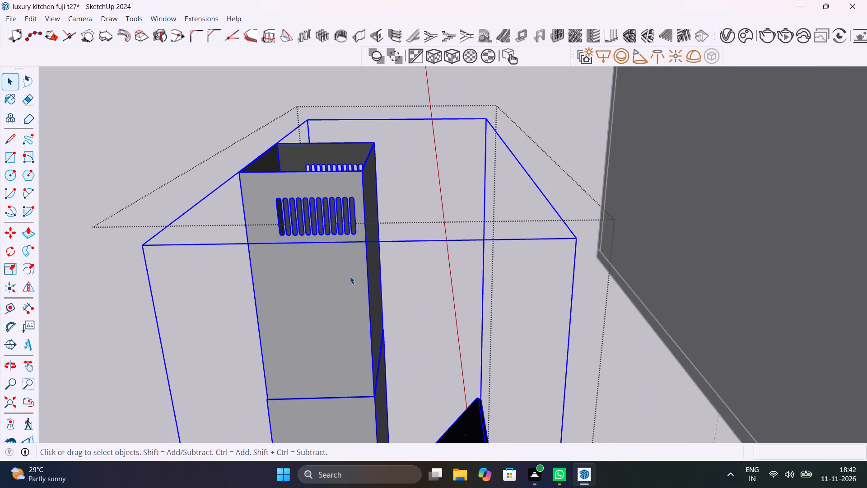
pyautogui.moveTo(353, 283); pyautogui.dragTo(293, 351, button='middle')
pyautogui.scroll(1, 294, 351)
pyautogui.click(385, 209)
pyautogui.tripleClick(375, 211)
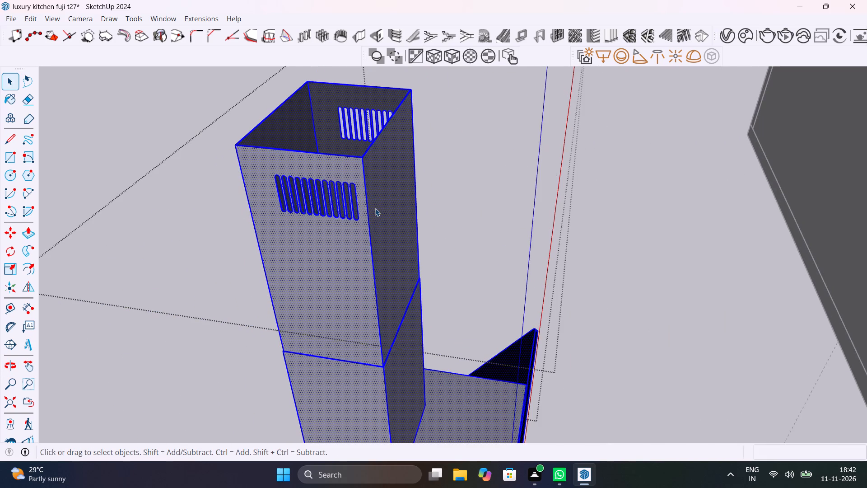
pyautogui.click(375, 208)
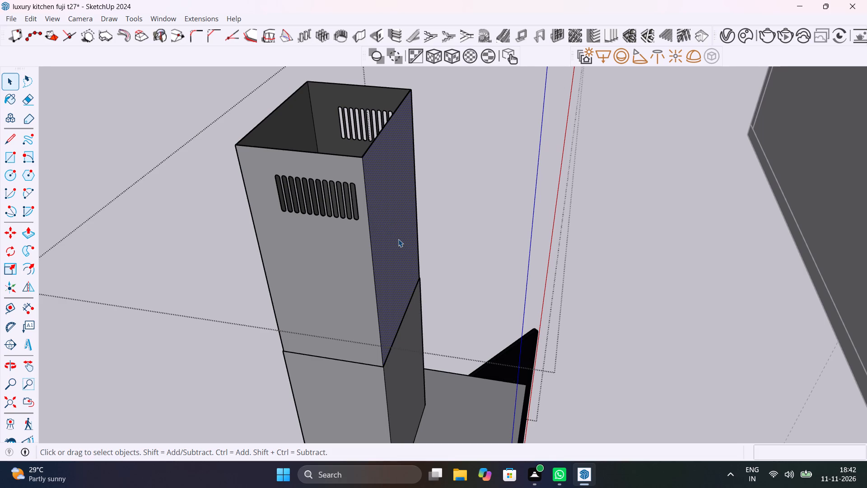
pyautogui.press('r')
pyautogui.press('space')
pyautogui.press('Delete')
# Delete the rest of the upper duct section, including its vent slots and leftover edges above the lower section.
pyautogui.moveTo(399, 244); pyautogui.dragTo(345, 211)
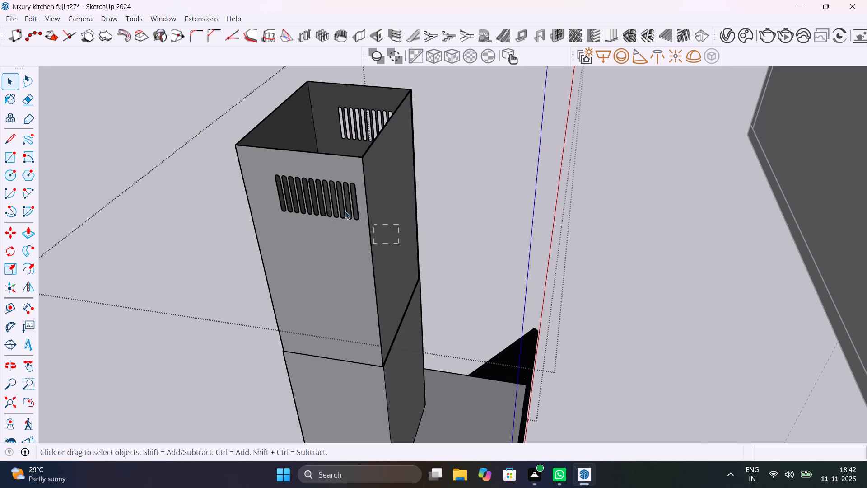
pyautogui.moveTo(345, 211); pyautogui.dragTo(207, 80)
pyautogui.press('Delete')
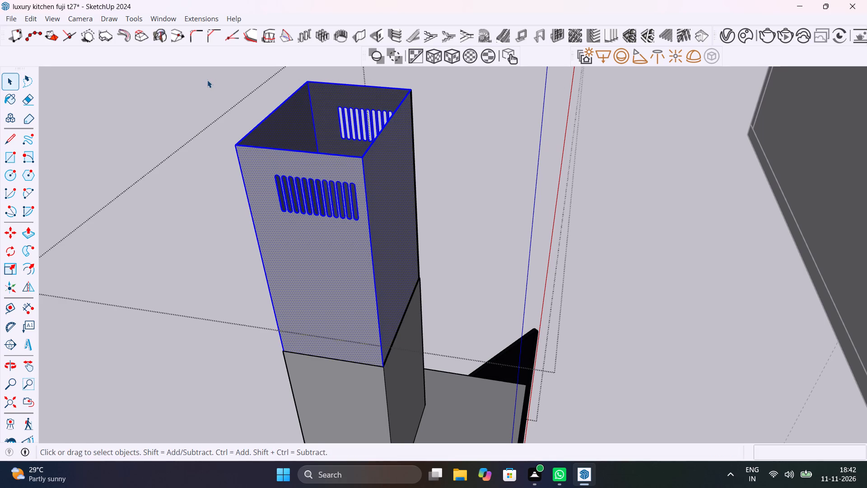
pyautogui.moveTo(457, 192); pyautogui.dragTo(364, 91)
pyautogui.press('Delete')
# Cap the open top of the remaining duct with a rectangle about 9 13/16" by 7 3/16" and leave the hood group.
pyautogui.press('r')
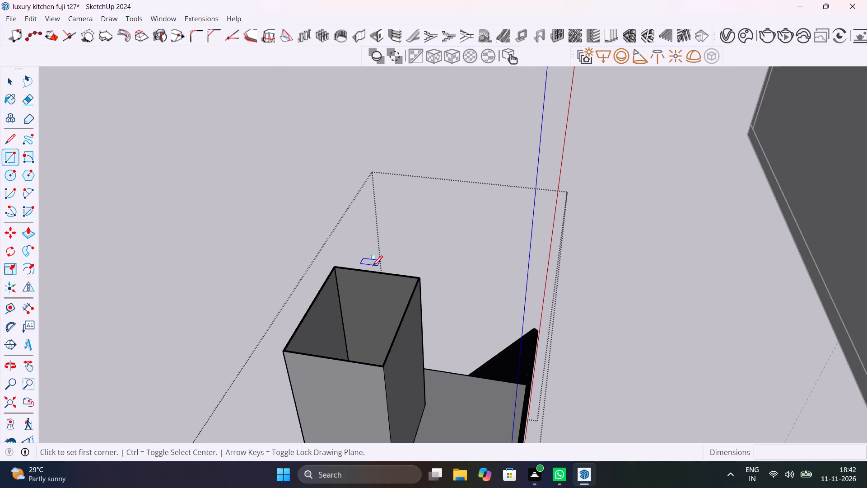
pyautogui.click(334, 268)
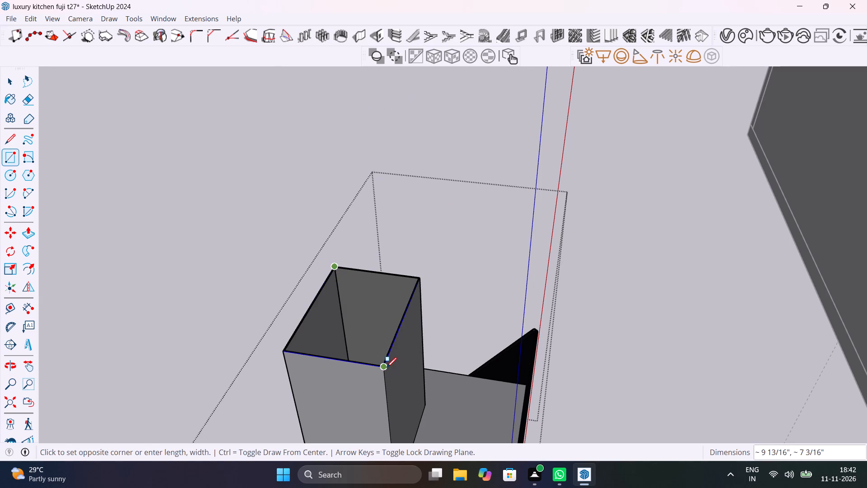
pyautogui.click(385, 366)
pyautogui.press('space')
pyautogui.moveTo(386, 347); pyautogui.dragTo(385, 328, button='middle')
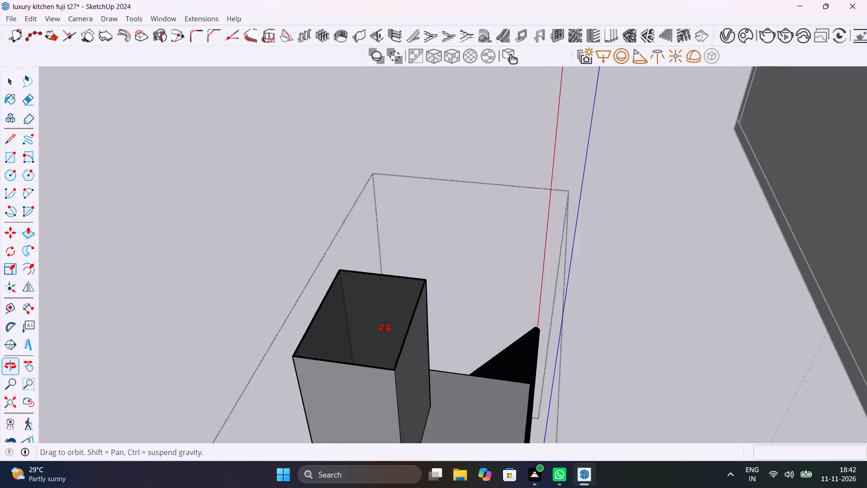
pyautogui.moveTo(385, 328); pyautogui.dragTo(361, 149, button='middle')
pyautogui.scroll(-8, 361, 150)
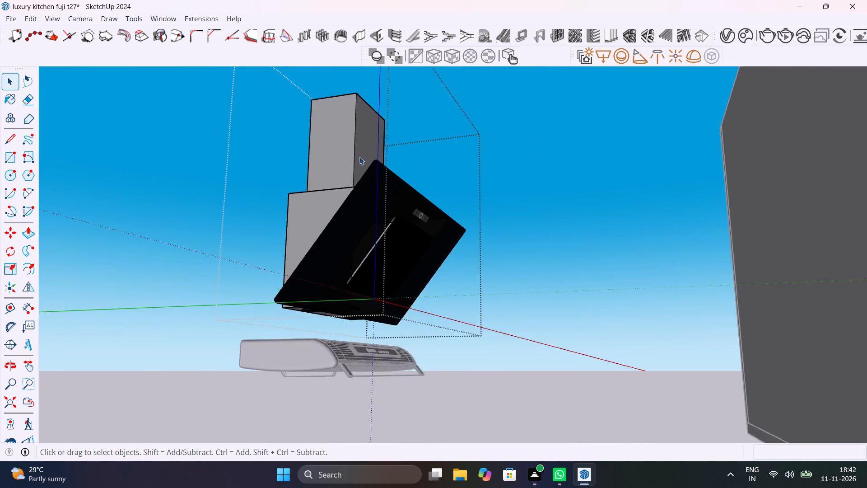
pyautogui.scroll(-2, 359, 157)
pyautogui.click(184, 220)
pyautogui.moveTo(384, 222); pyautogui.dragTo(274, 270, button='middle')
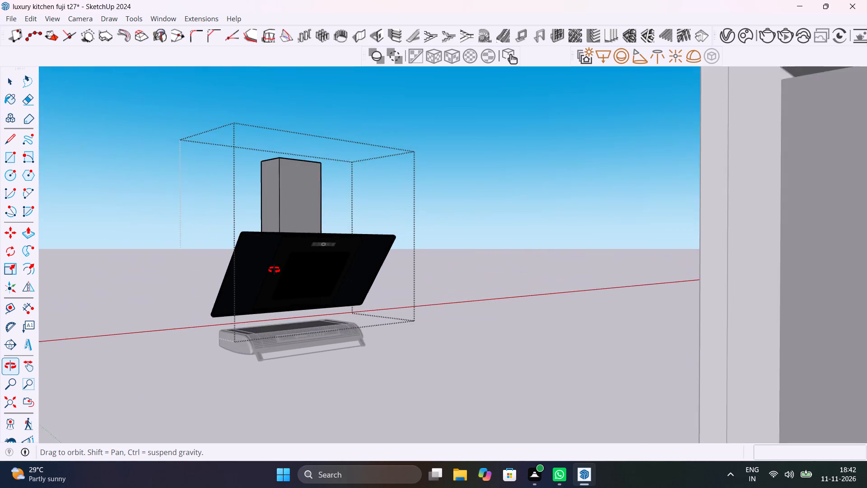
pyautogui.moveTo(274, 270); pyautogui.dragTo(333, 298, button='middle')
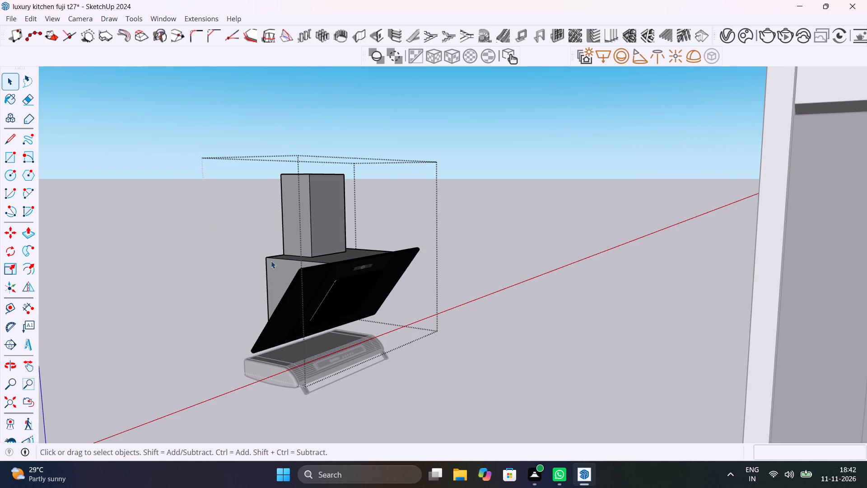
pyautogui.click(197, 317)
# Move the shortened chimney hood about 4' 9 3/4" away from the other hood, placing it outside the kitchen wall.
pyautogui.click(306, 235)
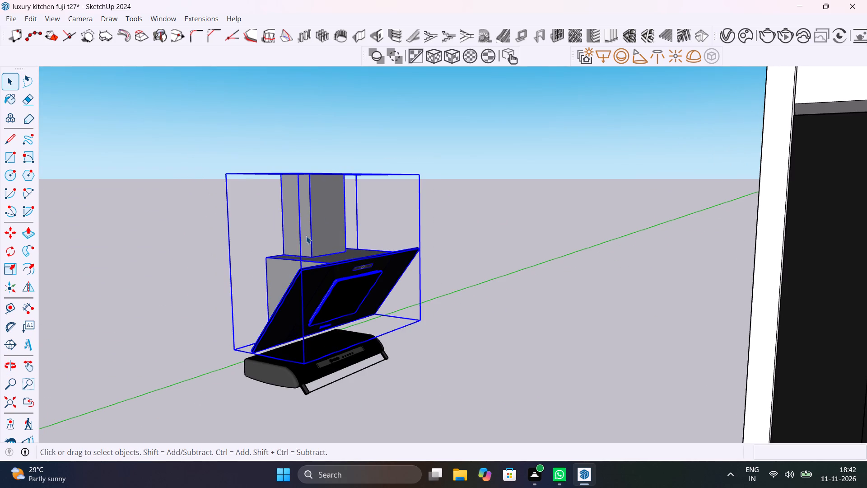
pyautogui.press('m')
pyautogui.click(280, 175)
pyautogui.scroll(-11, 466, 216)
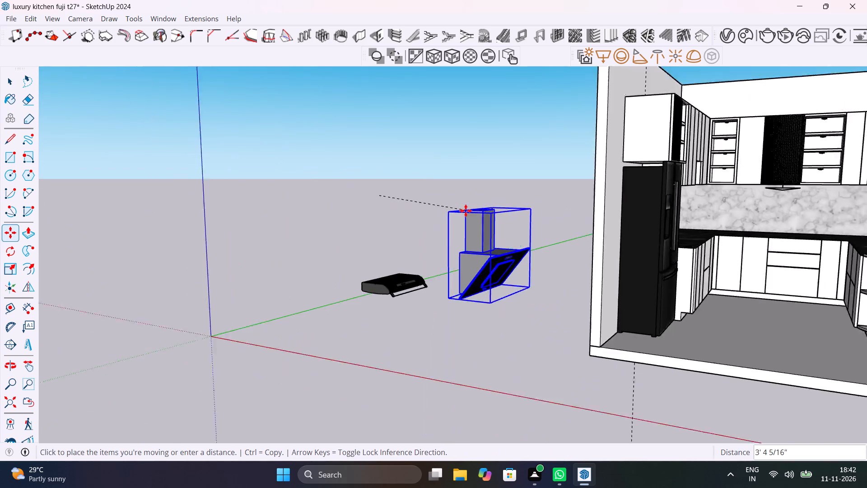
pyautogui.scroll(-2, 466, 211)
pyautogui.scroll(18, 648, 170)
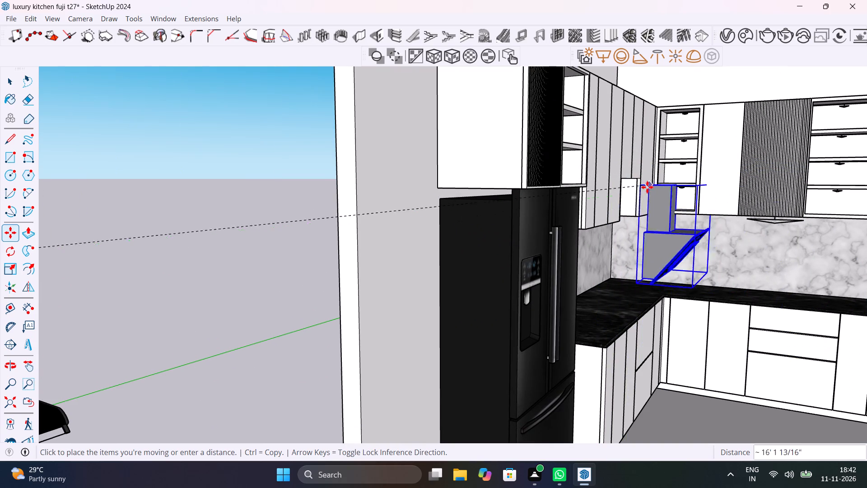
pyautogui.moveTo(623, 202); pyautogui.dragTo(467, 157, button='middle')
pyautogui.scroll(1, 467, 157)
pyautogui.scroll(-5, 839, 196)
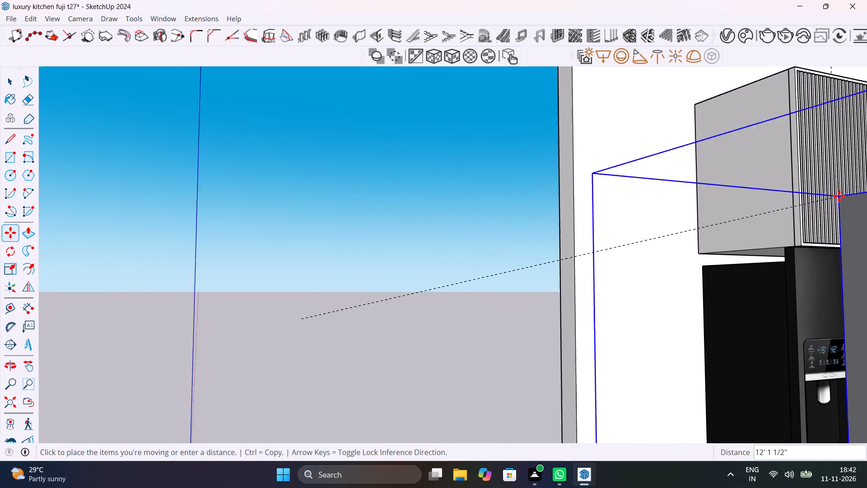
pyautogui.scroll(-2, 839, 196)
pyautogui.scroll(-5, 812, 172)
pyautogui.moveTo(747, 187); pyautogui.dragTo(727, 208, button='middle')
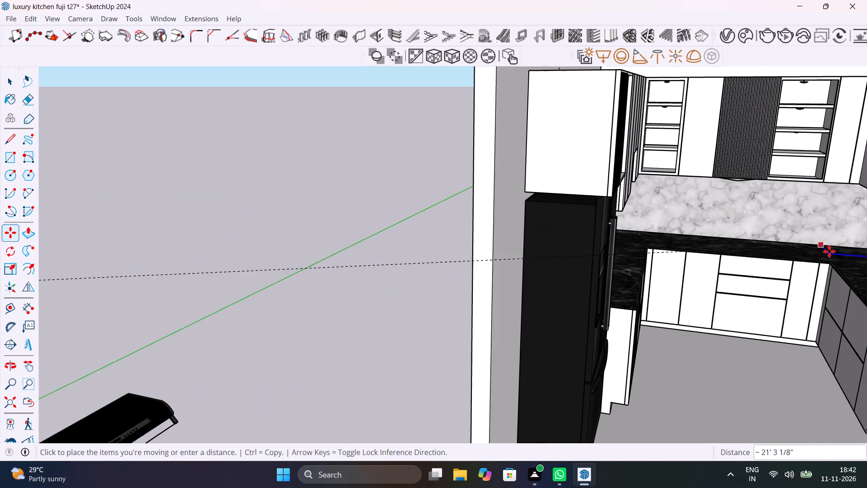
pyautogui.click(289, 229)
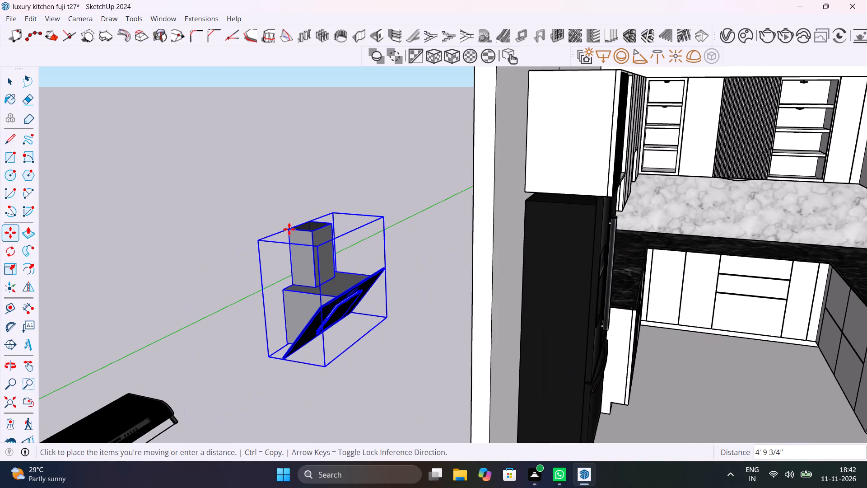
# Scale the chimney hood down uniformly from a top corner of its bounding box.
pyautogui.press('s')
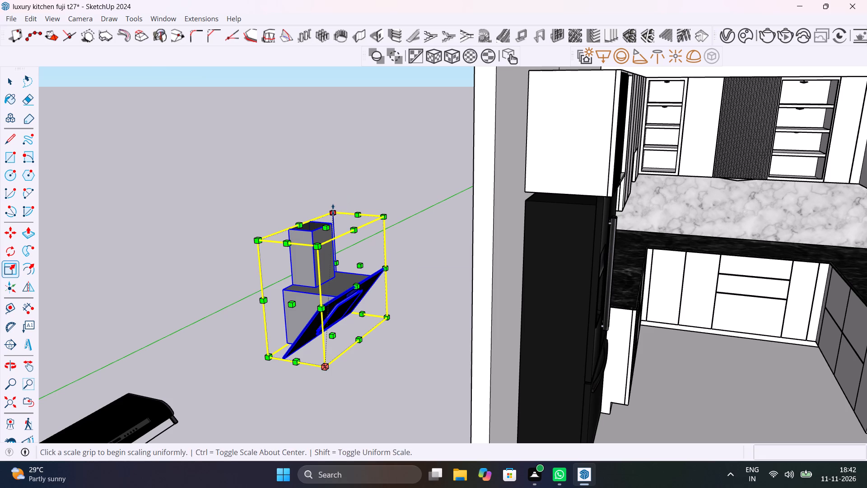
pyautogui.click(333, 210)
pyautogui.click(338, 277)
pyautogui.press('space')
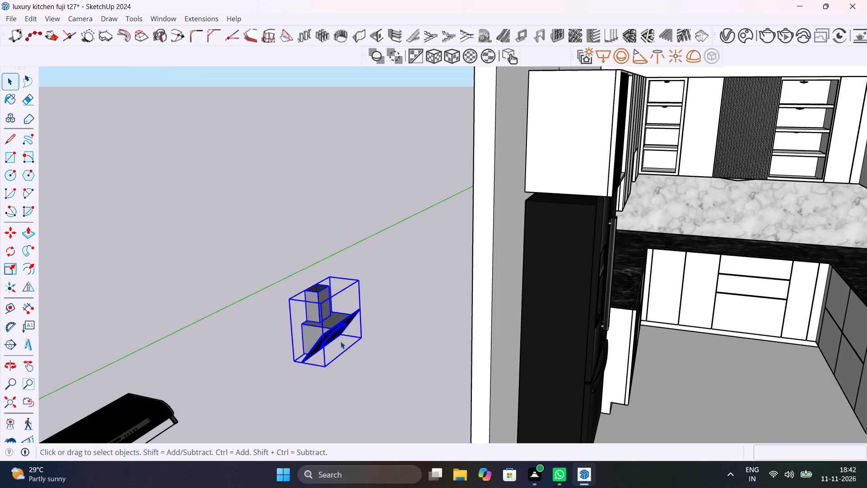
# Move the scaled hood about 8' 8 13/16" into the open niche between the upper cabinets.
pyautogui.moveTo(340, 340); pyautogui.dragTo(250, 292, button='middle')
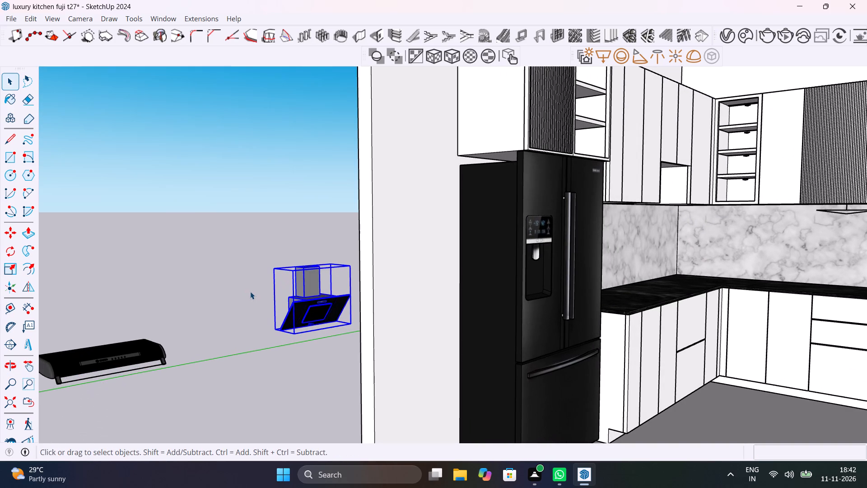
pyautogui.press('m')
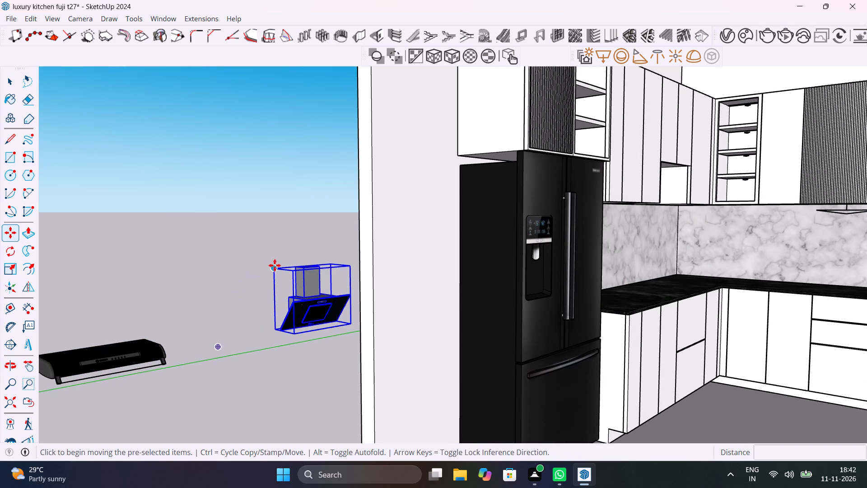
pyautogui.click(272, 267)
pyautogui.scroll(12, 654, 178)
pyautogui.moveTo(702, 181); pyautogui.dragTo(540, 183, button='middle')
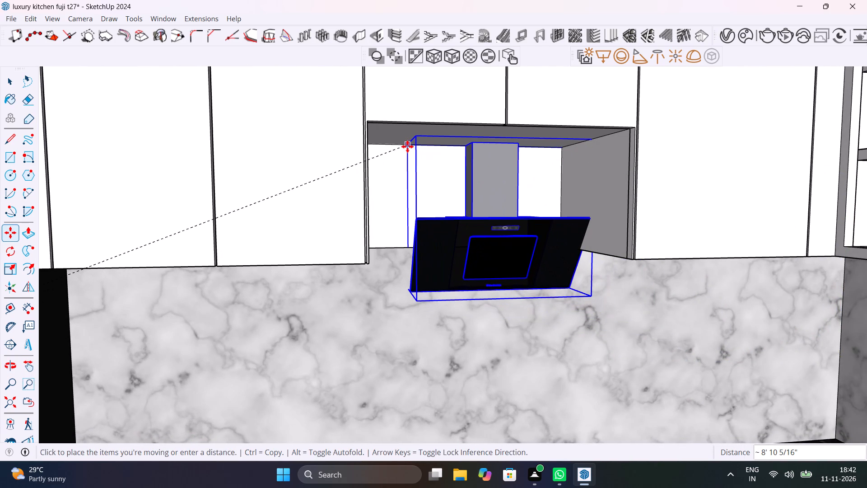
pyautogui.click(391, 147)
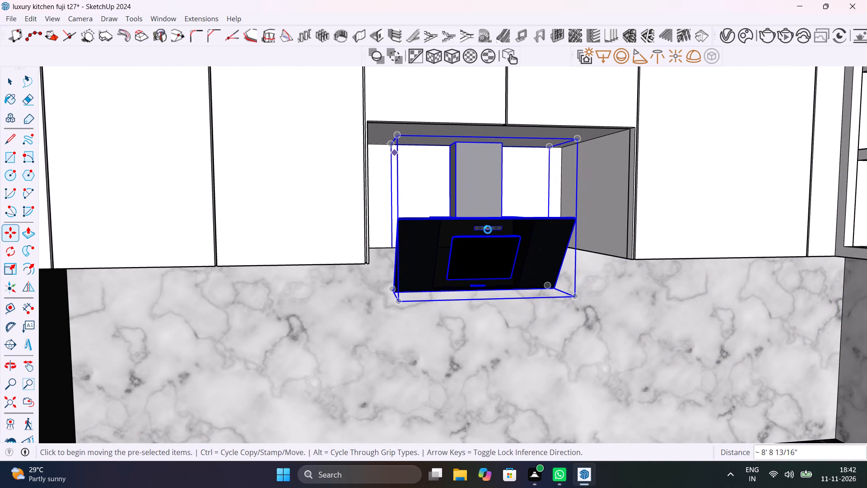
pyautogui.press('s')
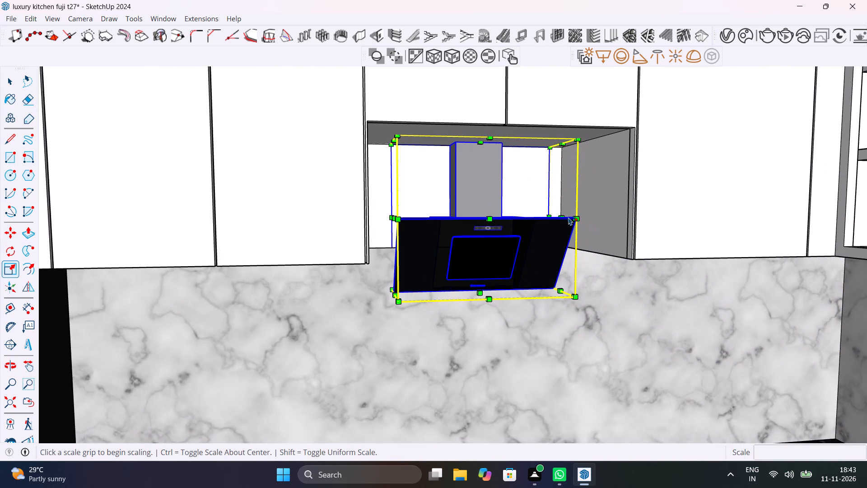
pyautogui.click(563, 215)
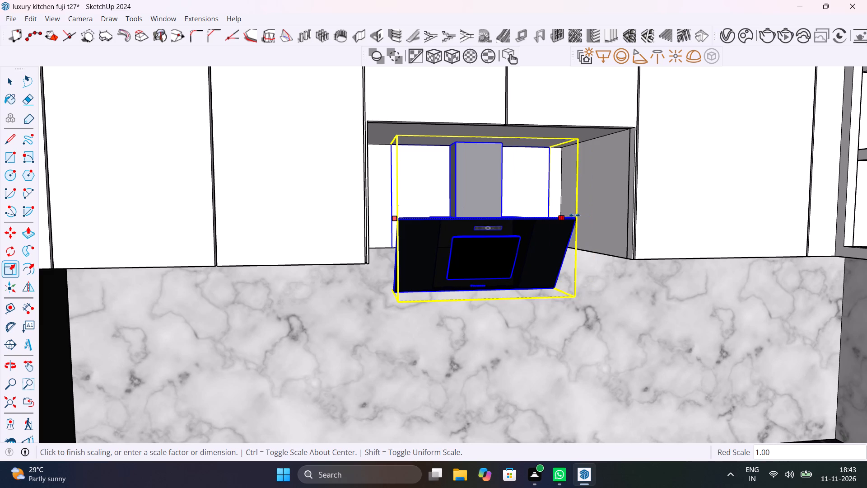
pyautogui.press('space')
# Shift the hood about 4 7/16" within the niche to adjust its position between the upper cabinets.
pyautogui.moveTo(529, 266); pyautogui.dragTo(614, 155, button='middle')
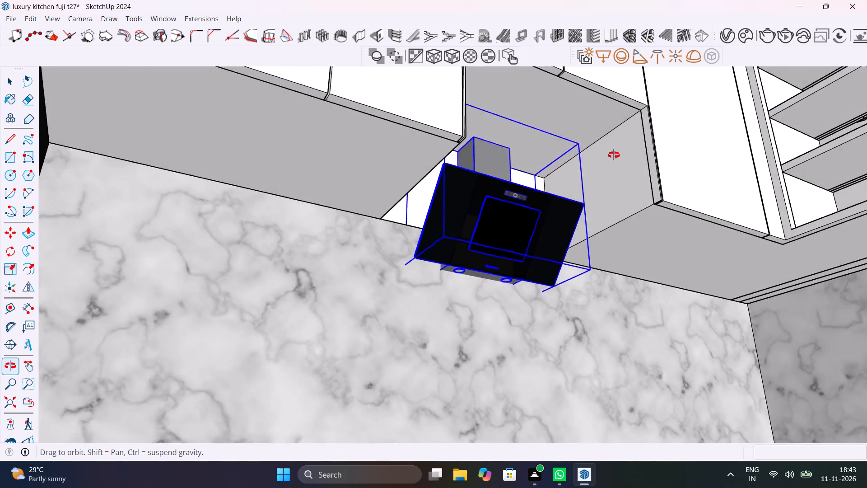
pyautogui.moveTo(614, 155); pyautogui.dragTo(581, 212, button='middle')
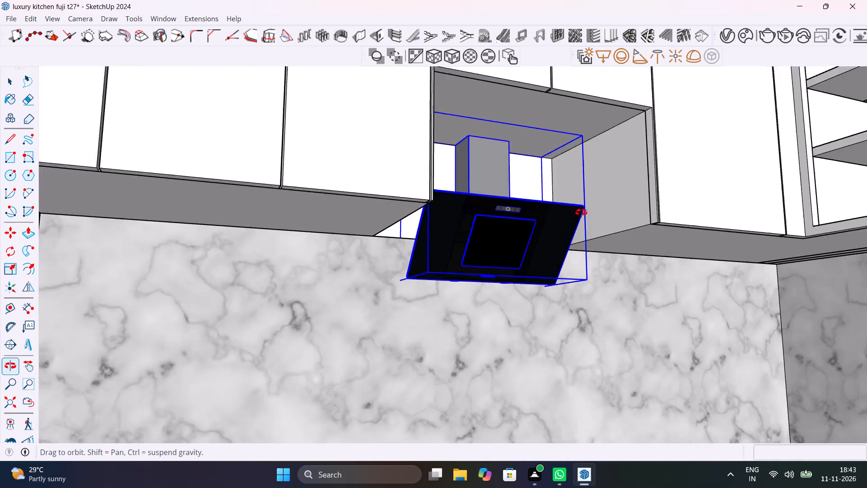
pyautogui.moveTo(581, 212); pyautogui.dragTo(564, 231, button='middle')
pyautogui.press('m')
pyautogui.click(491, 194)
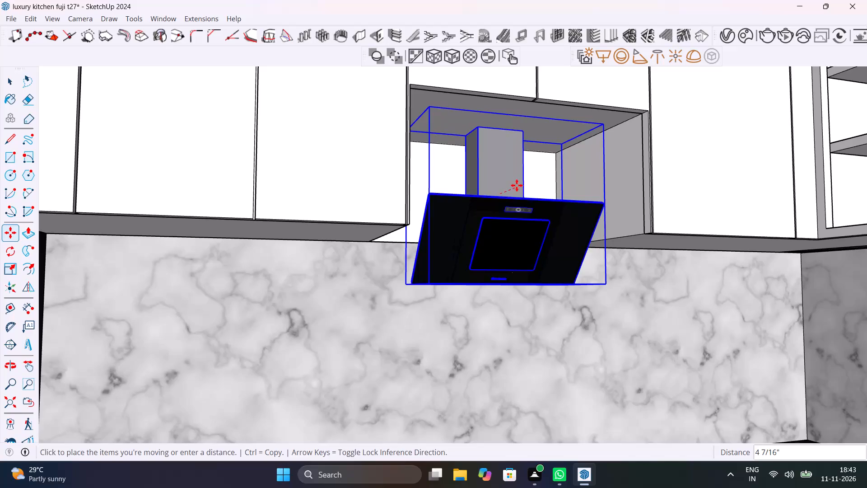
pyautogui.click(517, 185)
pyautogui.press('space')
pyautogui.moveTo(514, 244); pyautogui.dragTo(627, 183, button='middle')
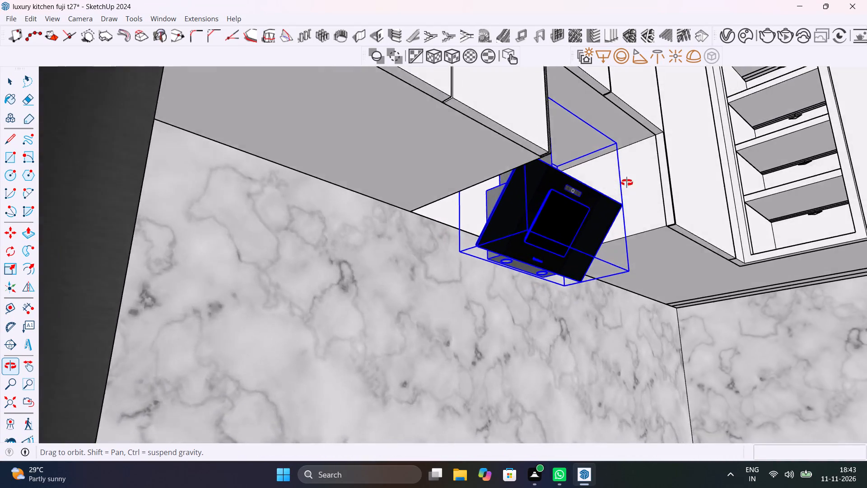
# Move the chimney hood about 2 7/16" back against the marble backsplash wall.
pyautogui.moveTo(627, 183); pyautogui.dragTo(625, 202, button='middle')
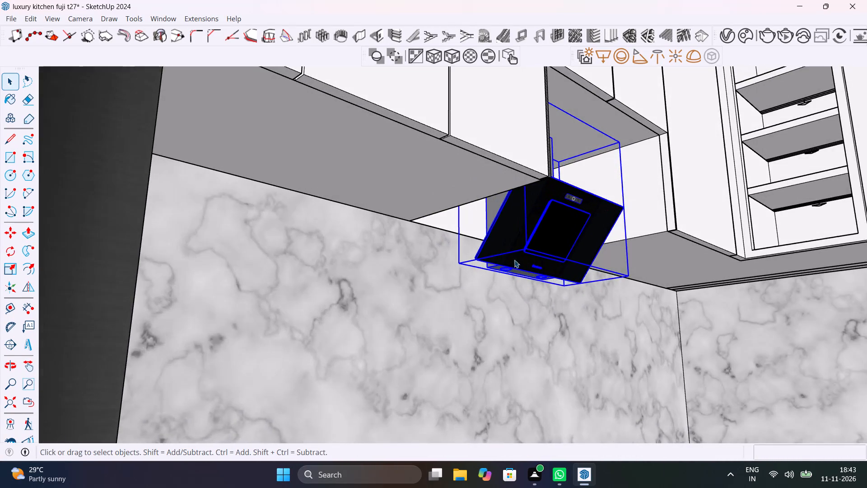
pyautogui.scroll(11, 480, 267)
pyautogui.moveTo(531, 282); pyautogui.dragTo(707, 265, button='middle')
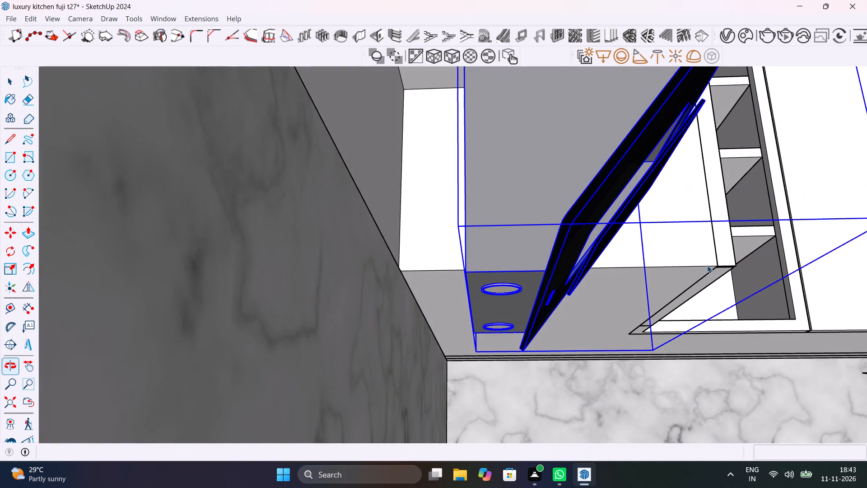
pyautogui.press('m')
pyautogui.click(467, 271)
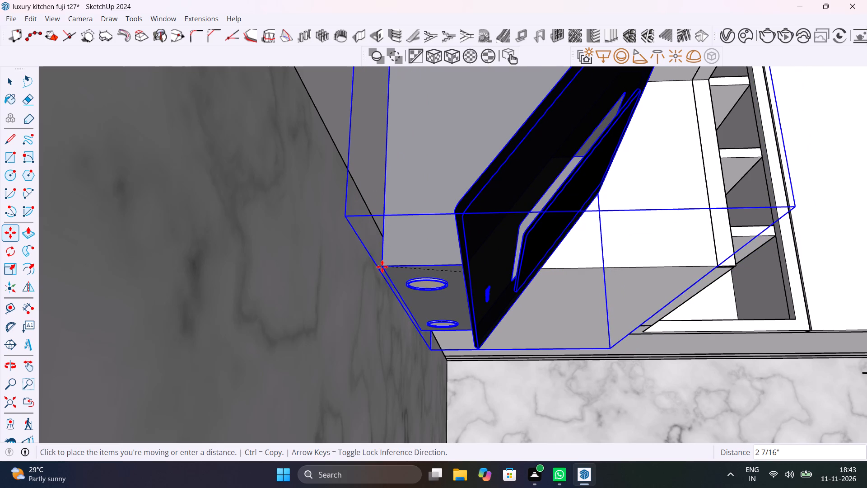
pyautogui.click(382, 267)
pyautogui.scroll(-5, 433, 265)
pyautogui.press('space')
pyautogui.moveTo(455, 277); pyautogui.dragTo(310, 306, button='middle')
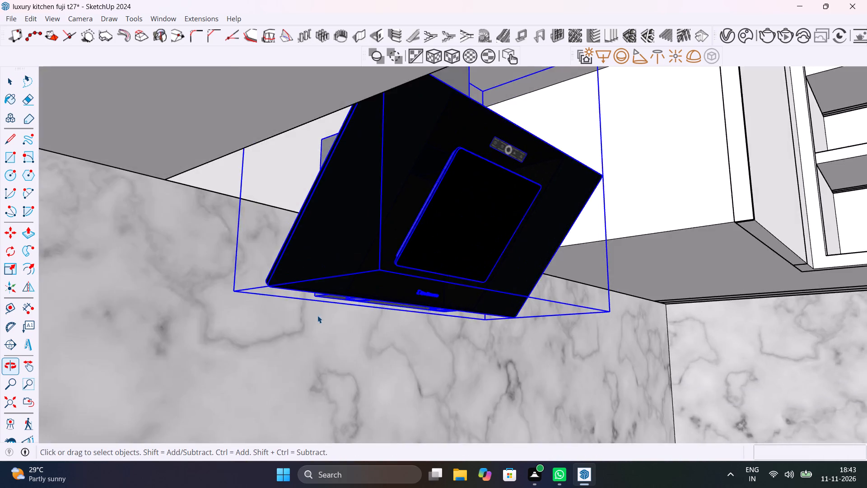
pyautogui.scroll(-20, 351, 290)
pyautogui.scroll(-6, 351, 290)
pyautogui.click(137, 280)
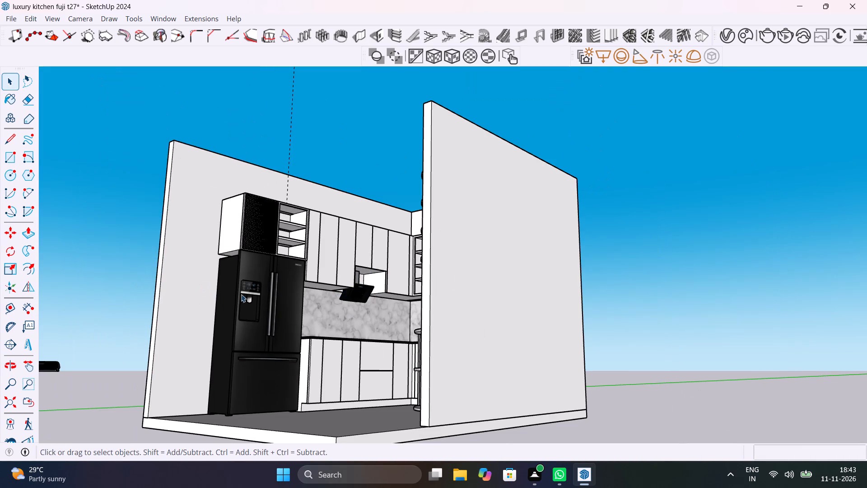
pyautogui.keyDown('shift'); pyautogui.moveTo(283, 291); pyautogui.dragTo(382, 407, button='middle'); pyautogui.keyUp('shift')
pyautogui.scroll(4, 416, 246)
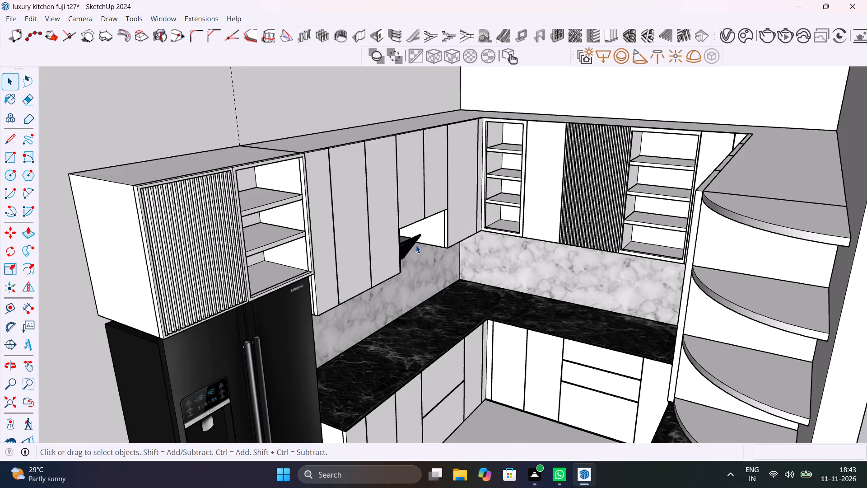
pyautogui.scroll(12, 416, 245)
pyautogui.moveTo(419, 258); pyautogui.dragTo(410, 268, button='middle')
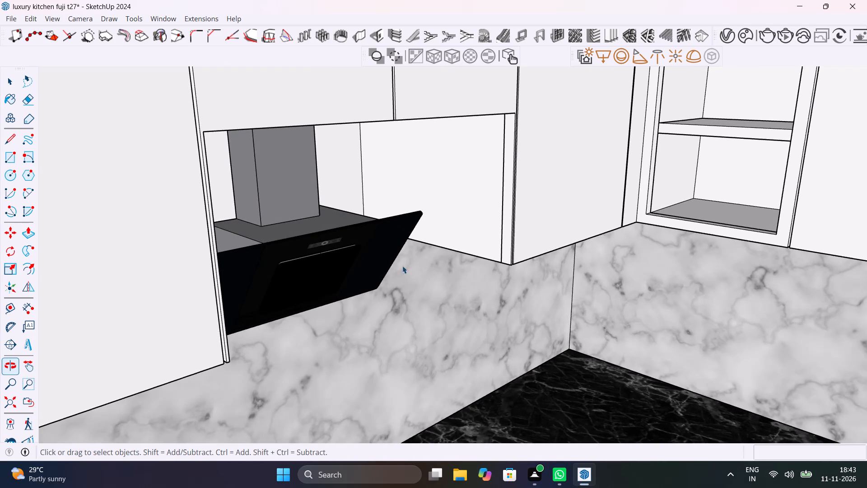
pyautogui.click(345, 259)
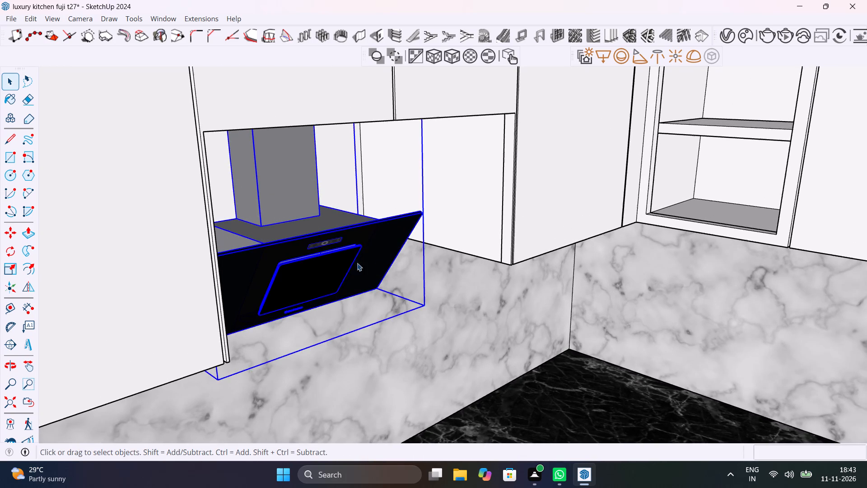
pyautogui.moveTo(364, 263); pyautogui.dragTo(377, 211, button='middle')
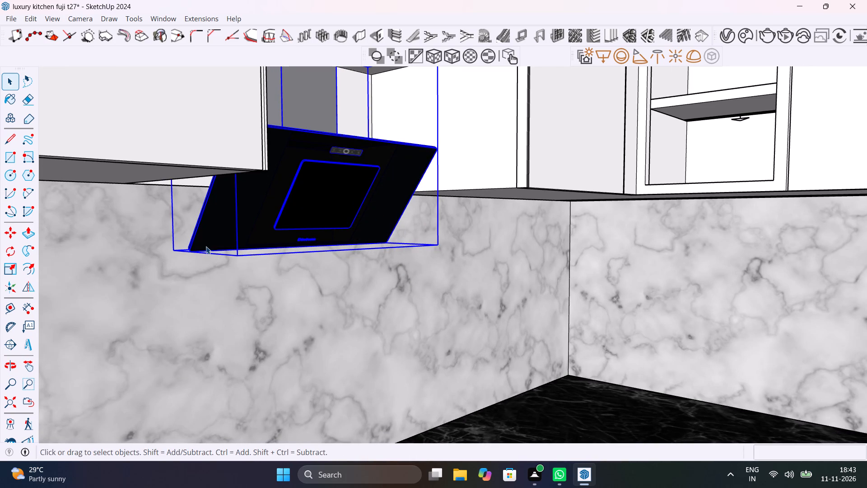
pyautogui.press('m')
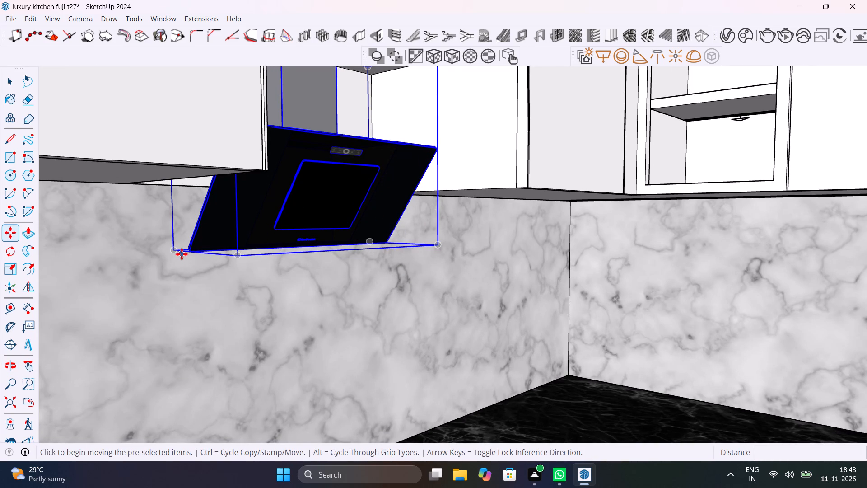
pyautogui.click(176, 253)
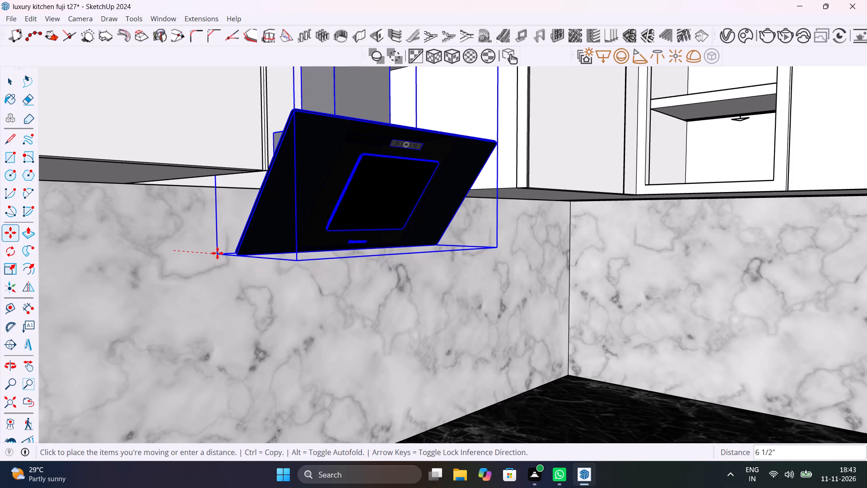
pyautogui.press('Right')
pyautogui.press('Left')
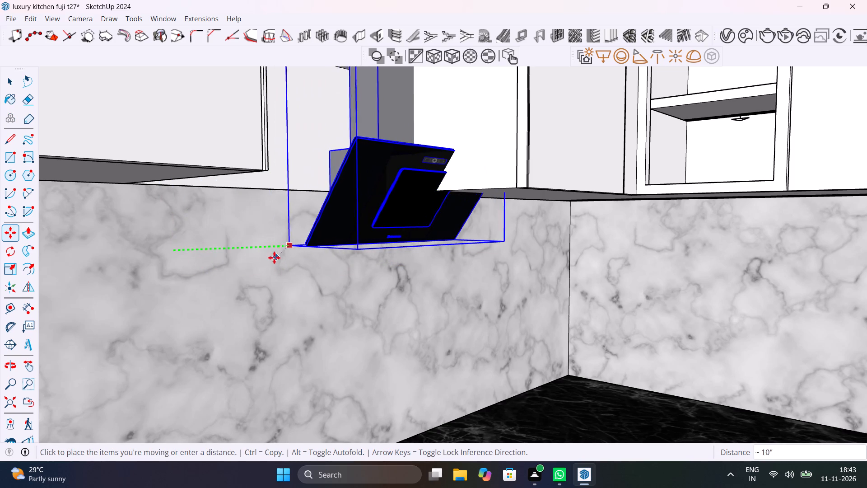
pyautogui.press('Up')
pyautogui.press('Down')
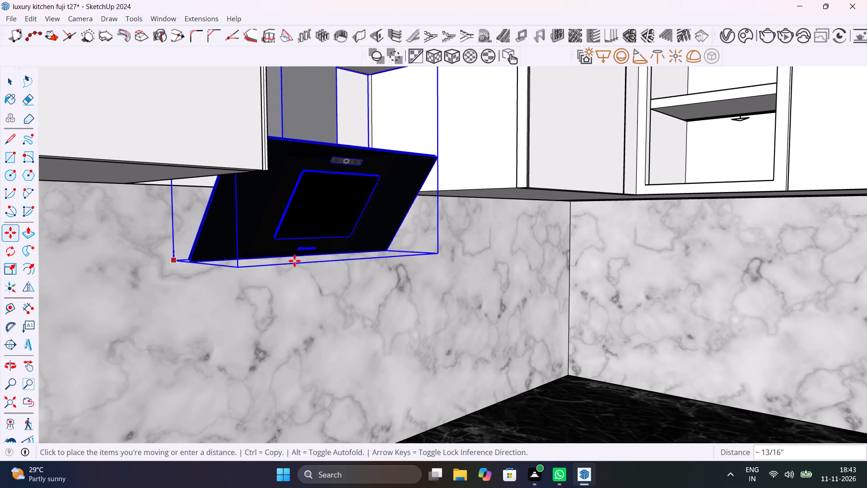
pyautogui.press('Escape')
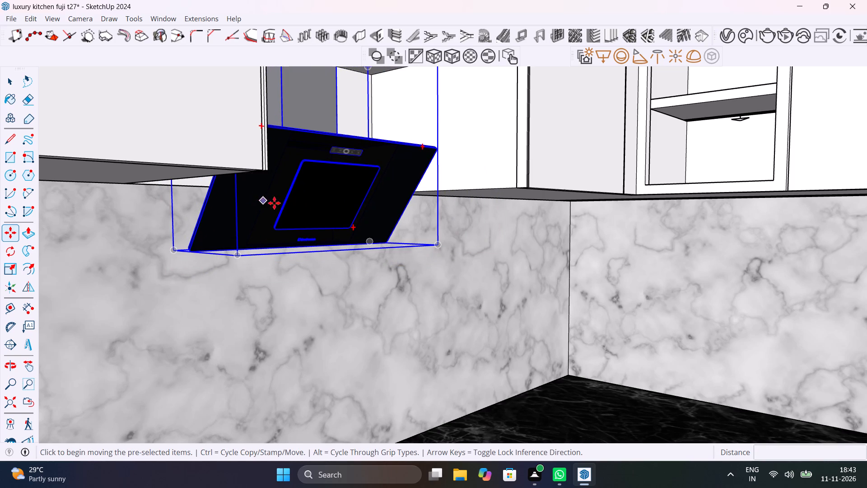
# Move the chimney hood about 1' 4 1/16" from its top back corner to the niche's upper front corner.
pyautogui.moveTo(319, 182); pyautogui.dragTo(261, 267, button='middle')
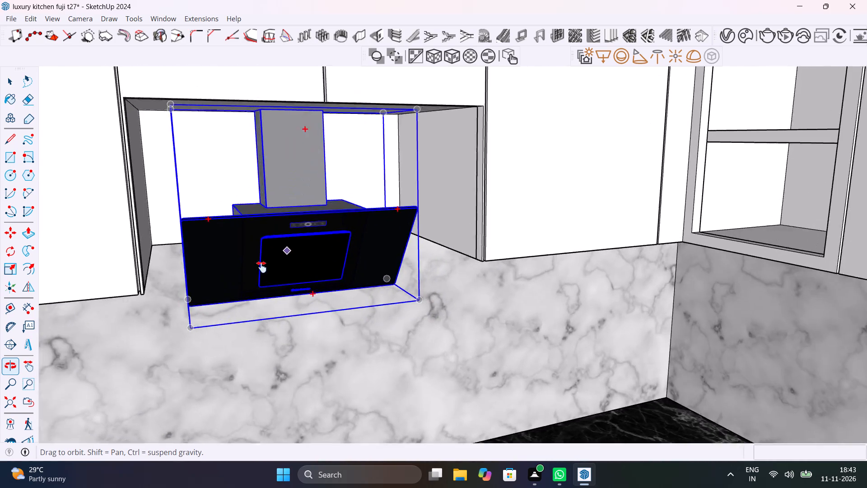
pyautogui.moveTo(261, 267); pyautogui.dragTo(224, 225, button='middle')
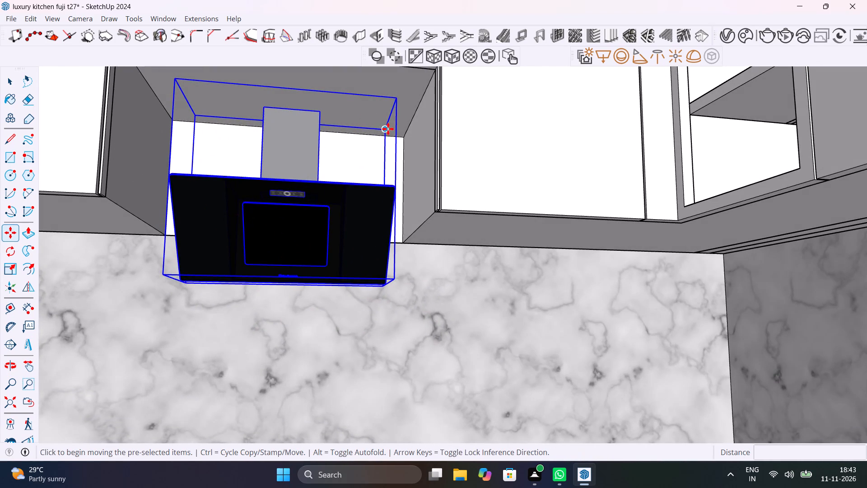
pyautogui.click(388, 129)
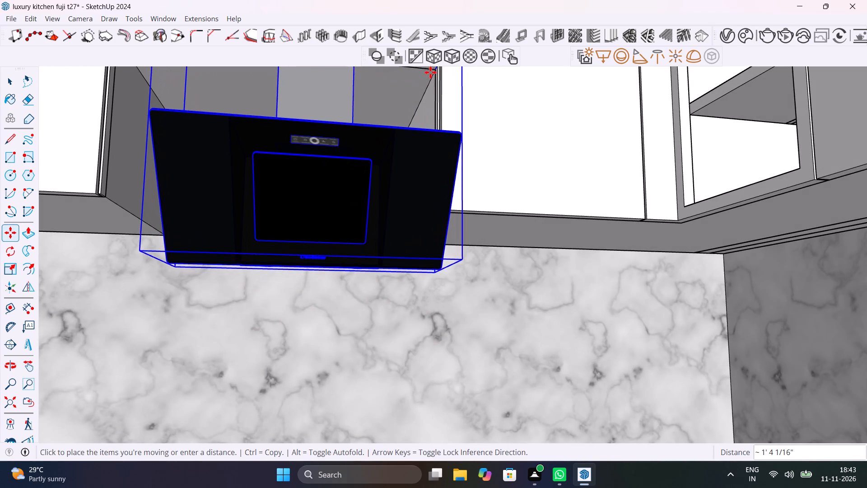
pyautogui.click(430, 72)
# Move the chimney hood about 9 13/16" back into the niche under the short upper cabinets.
pyautogui.moveTo(404, 157); pyautogui.dragTo(540, 217, button='middle')
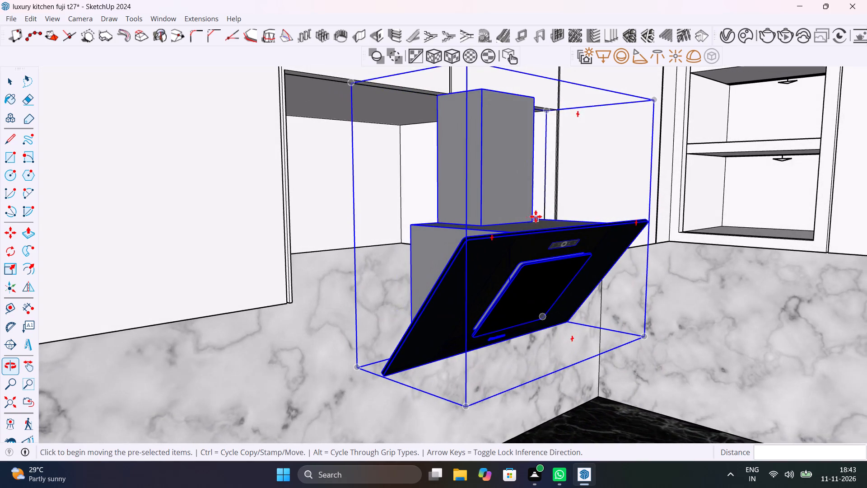
pyautogui.click(499, 141)
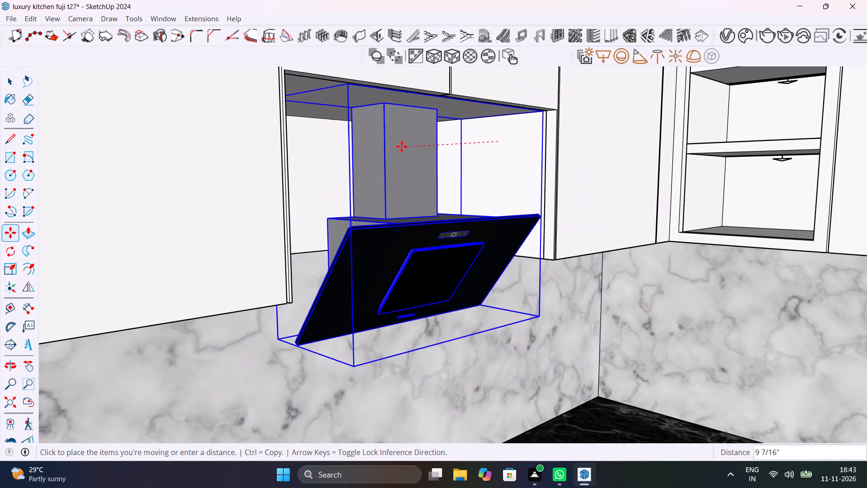
pyautogui.click(398, 144)
pyautogui.press('space')
pyautogui.scroll(-2, 468, 152)
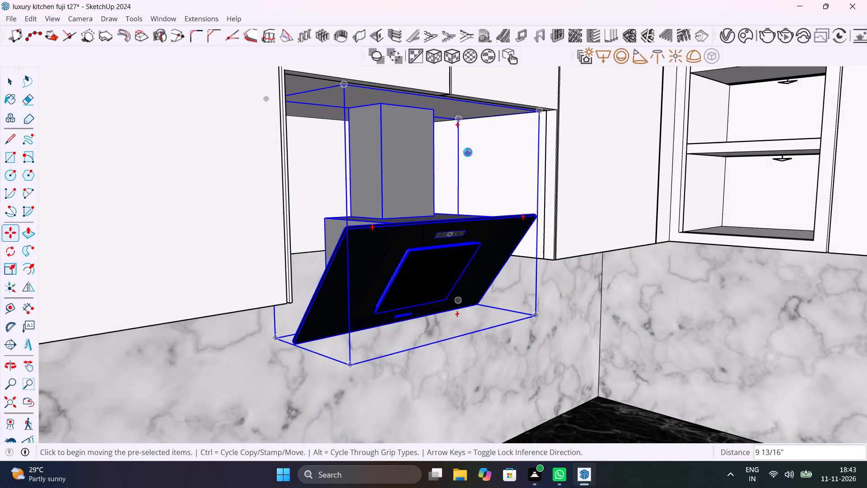
pyautogui.scroll(-20, 468, 152)
pyautogui.scroll(-4, 468, 152)
pyautogui.click(252, 178)
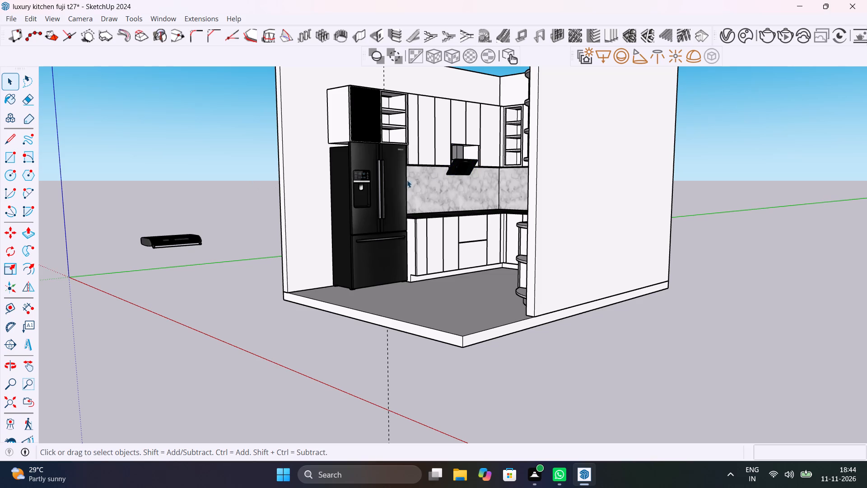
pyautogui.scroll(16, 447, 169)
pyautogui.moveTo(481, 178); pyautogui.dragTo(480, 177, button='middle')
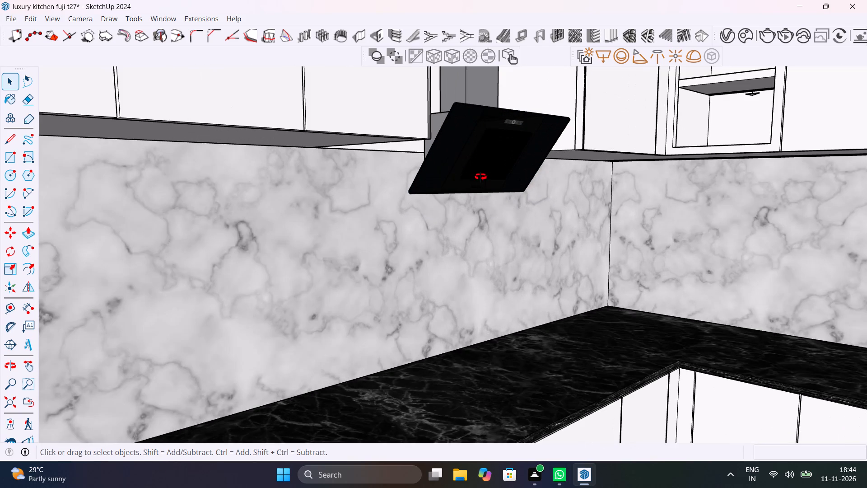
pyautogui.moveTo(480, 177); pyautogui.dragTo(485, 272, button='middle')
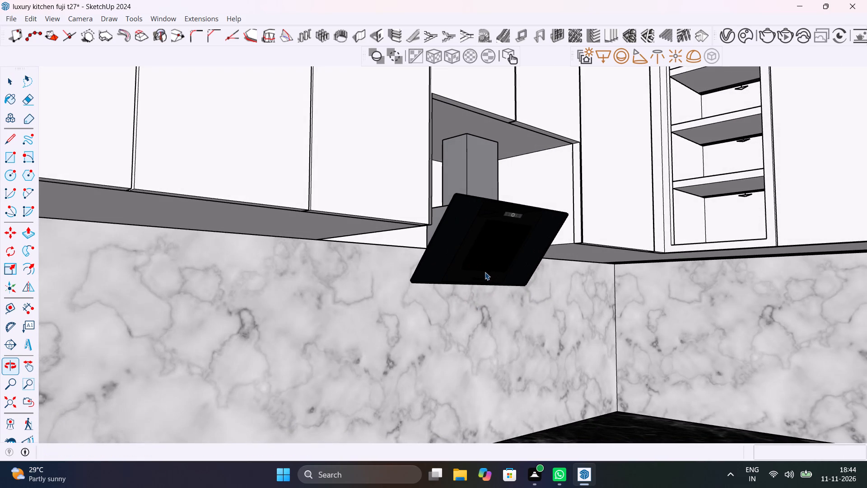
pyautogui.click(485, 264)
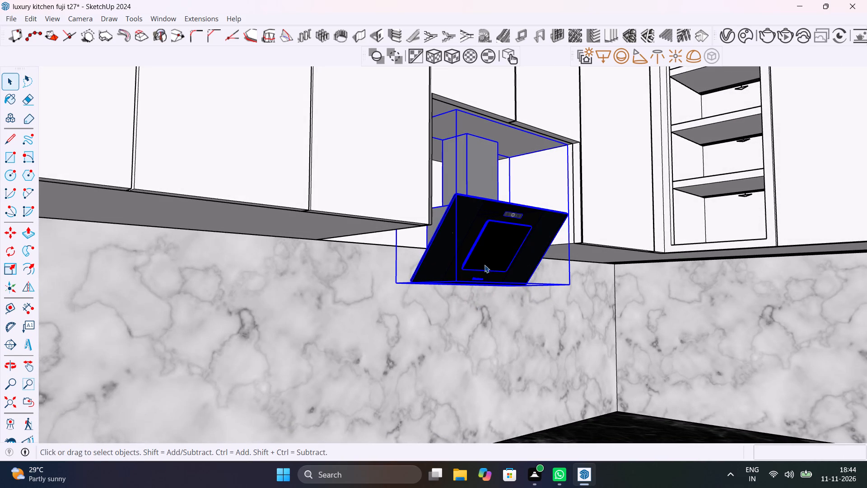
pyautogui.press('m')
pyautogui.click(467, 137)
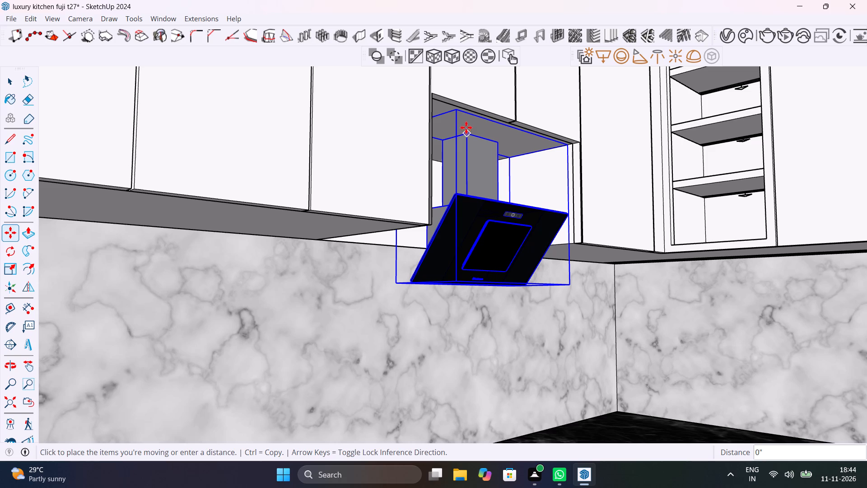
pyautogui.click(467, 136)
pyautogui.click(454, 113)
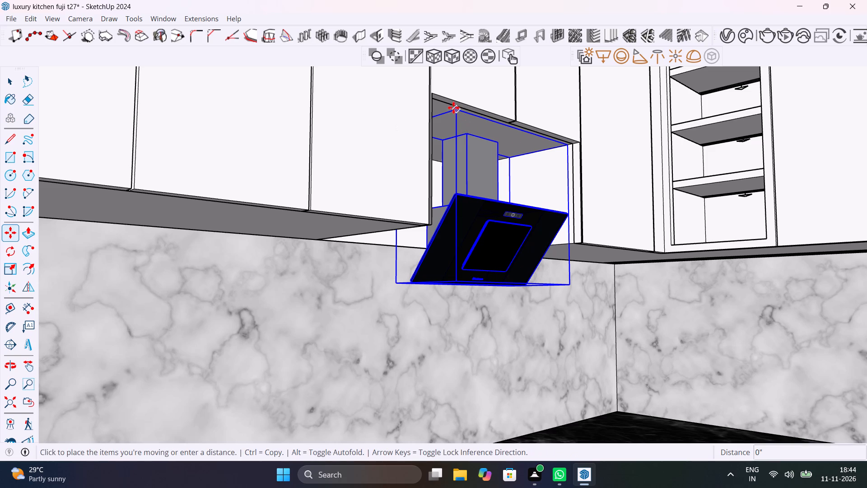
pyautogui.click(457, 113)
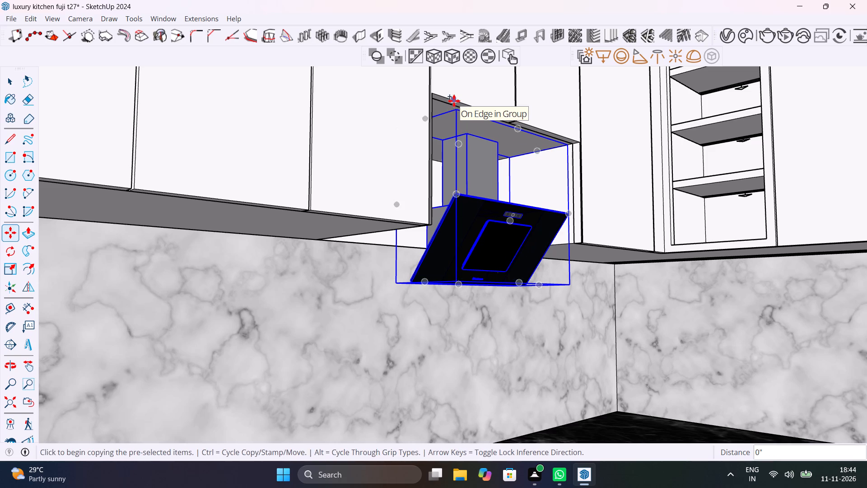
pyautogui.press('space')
# Move the chimney hood about 2 3/8" along the green axis, away from the kitchen corner, to centre it in the niche.
pyautogui.click(440, 267)
pyautogui.moveTo(442, 267); pyautogui.dragTo(394, 268, button='middle')
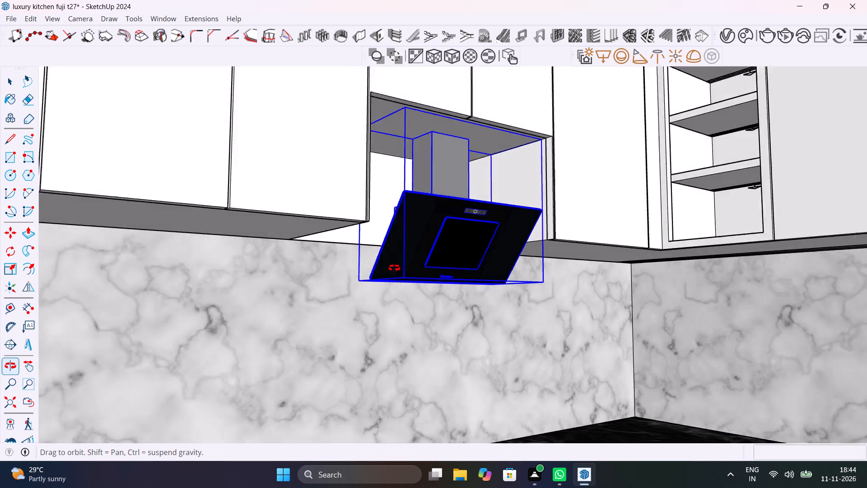
pyautogui.moveTo(394, 268); pyautogui.dragTo(328, 283, button='middle')
pyautogui.press('m')
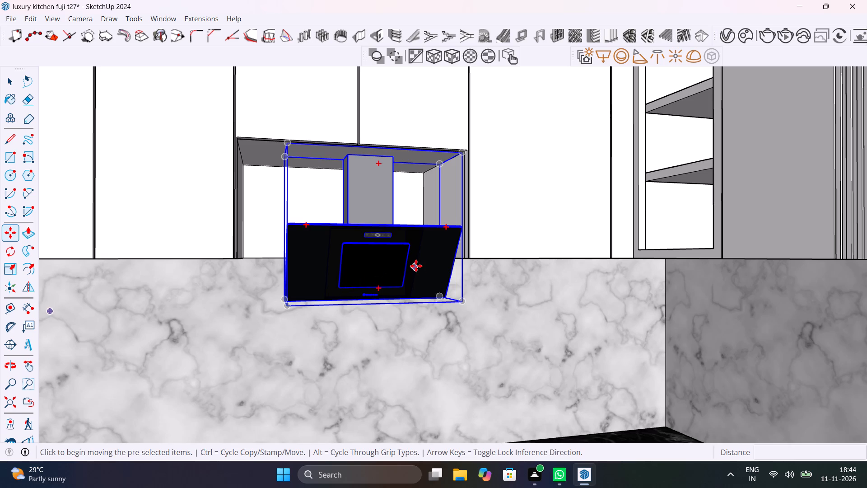
pyautogui.click(415, 265)
pyautogui.press('Escape')
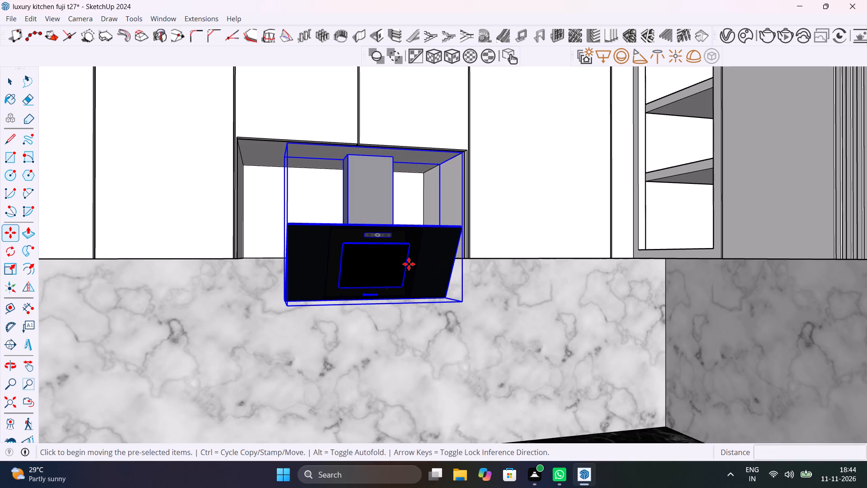
pyautogui.press('Left')
pyautogui.click(361, 279)
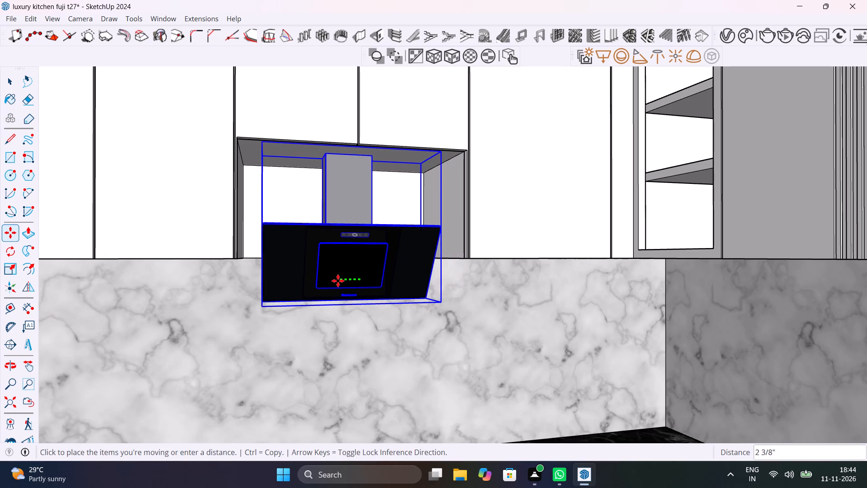
pyautogui.click(340, 281)
pyautogui.press('space')
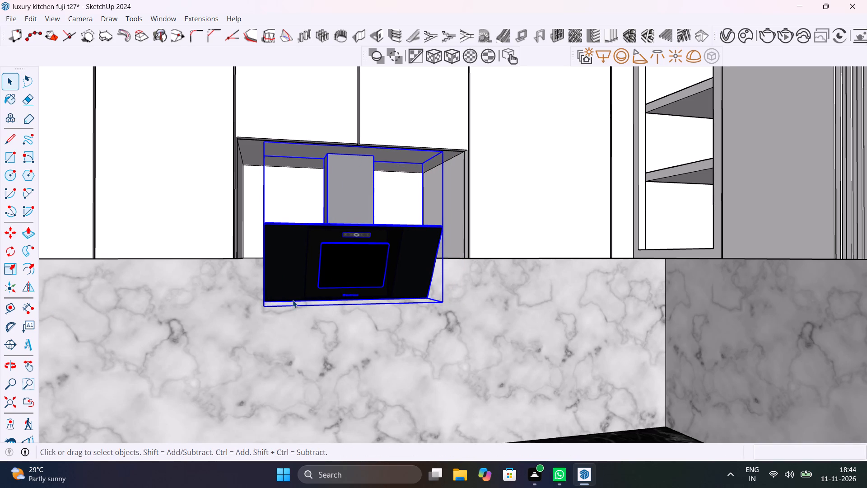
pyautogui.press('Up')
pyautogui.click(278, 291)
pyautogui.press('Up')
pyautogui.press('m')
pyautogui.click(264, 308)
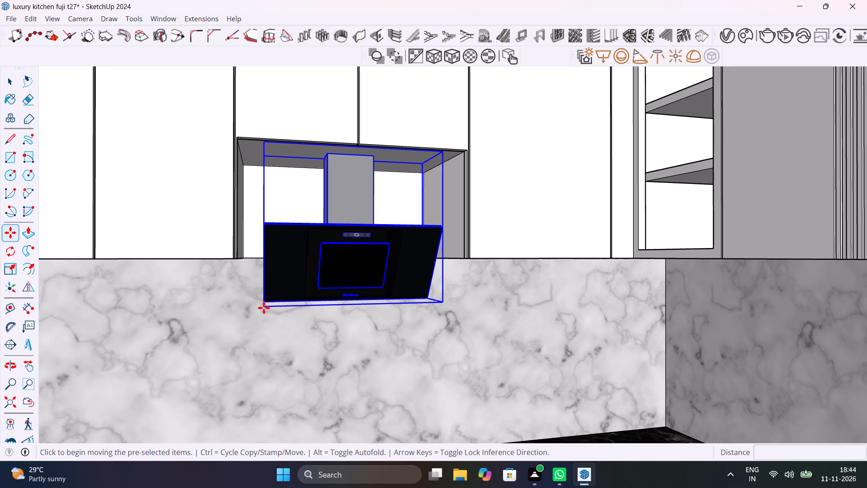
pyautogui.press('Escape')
# Examine the chimney hood's position in the upper-cabinet niche from close up and across the whole kitchen.
pyautogui.press('space')
pyautogui.moveTo(350, 265); pyautogui.dragTo(423, 333, button='middle')
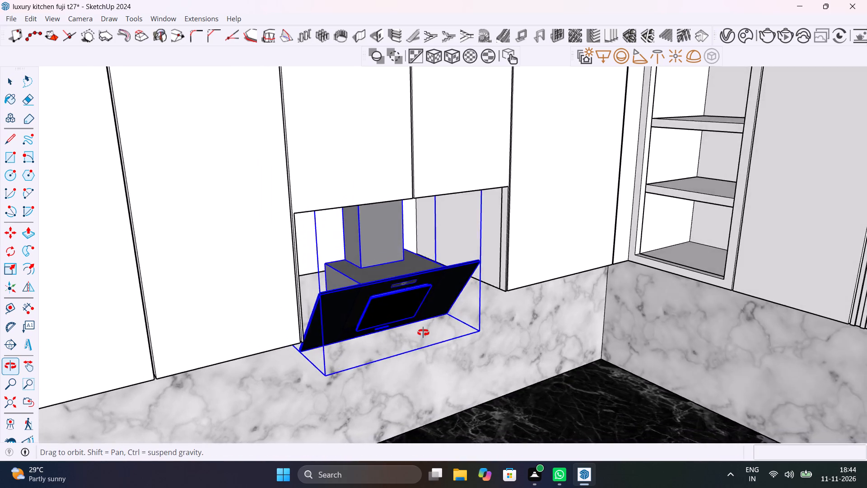
pyautogui.moveTo(423, 333); pyautogui.dragTo(465, 275, button='middle')
pyautogui.scroll(1, 465, 275)
pyautogui.scroll(-10, 465, 271)
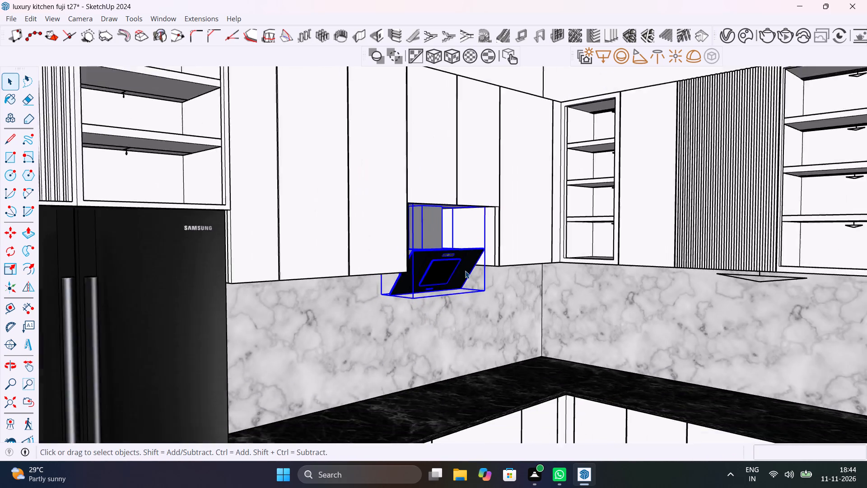
pyautogui.scroll(-2, 465, 271)
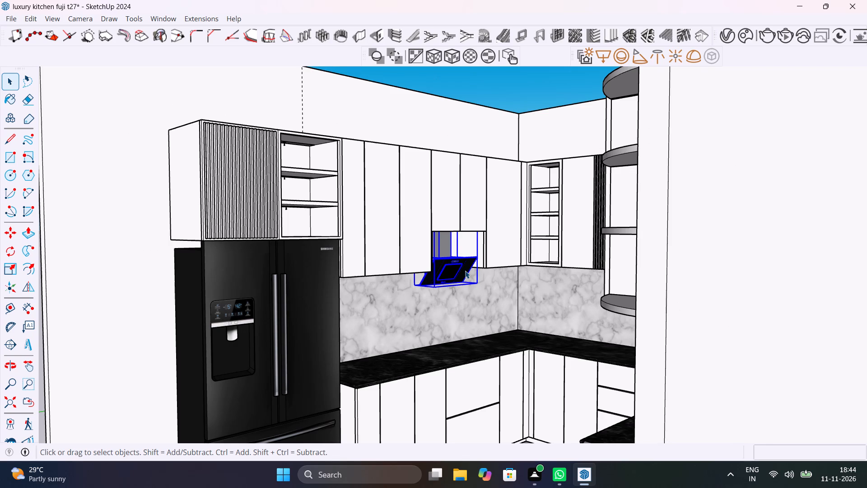
pyautogui.scroll(-2, 465, 271)
pyautogui.click(124, 294)
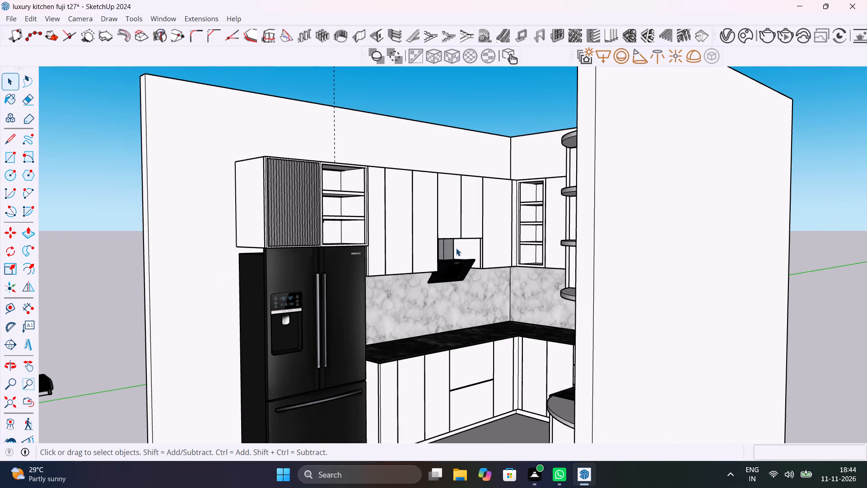
pyautogui.scroll(2, 462, 246)
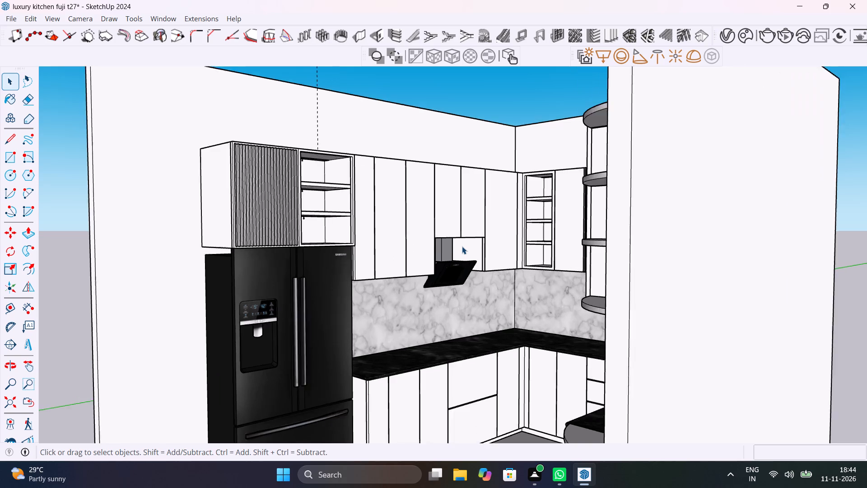
pyautogui.scroll(4, 462, 246)
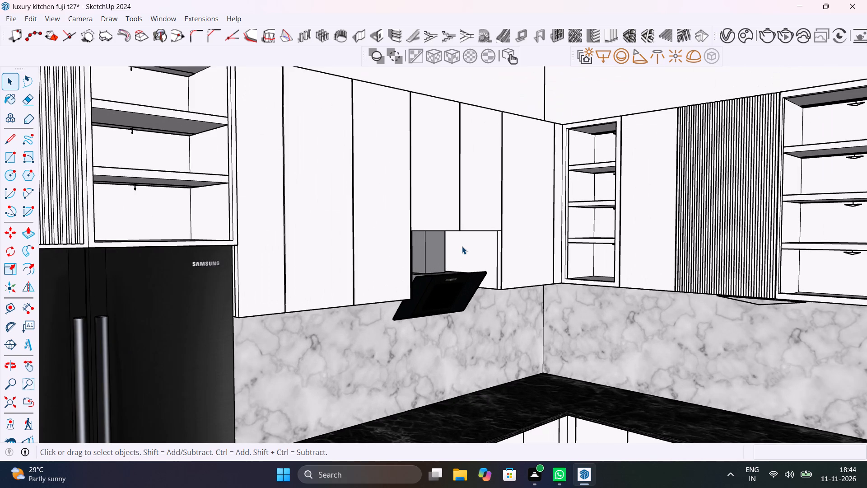
# Save the kitchen model.
pyautogui.hotkey('ctrl', 's')
# Move the chimney hood slightly upward from its duct's top corner, into the cabinets above the niche.
pyautogui.scroll(4, 468, 245)
pyautogui.scroll(4, 429, 242)
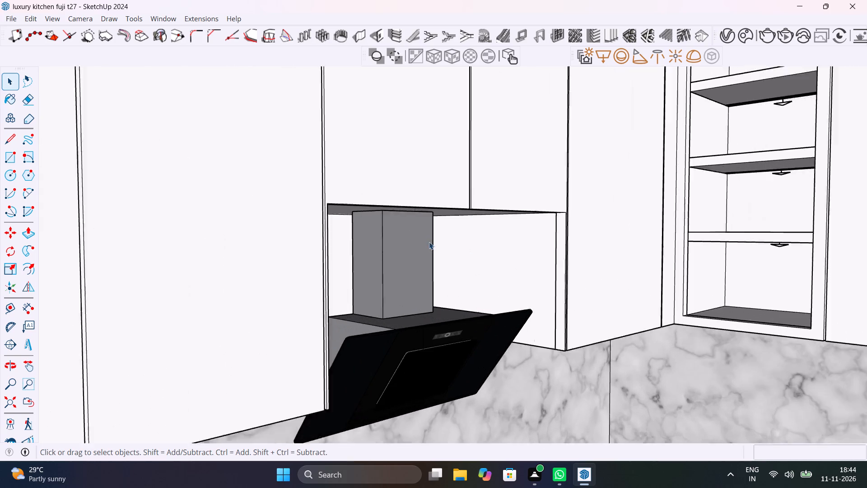
pyautogui.scroll(2, 429, 242)
pyautogui.moveTo(426, 247); pyautogui.dragTo(441, 260, button='middle')
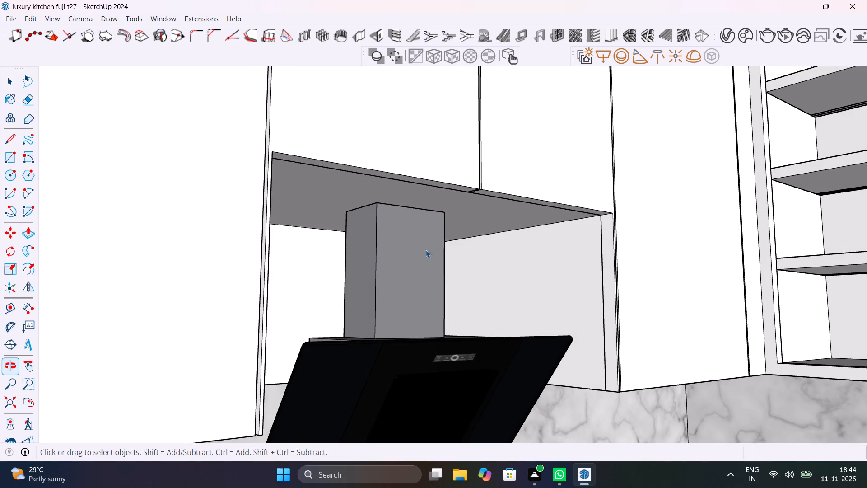
pyautogui.click(396, 226)
pyautogui.press('m')
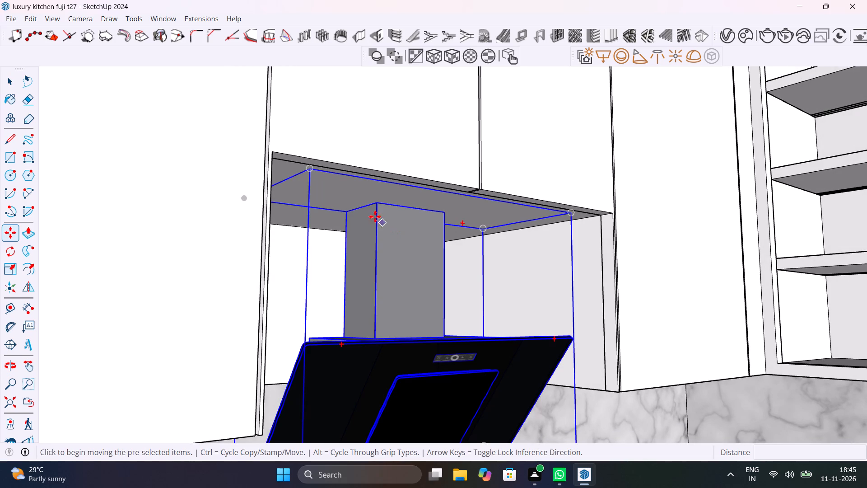
pyautogui.click(377, 206)
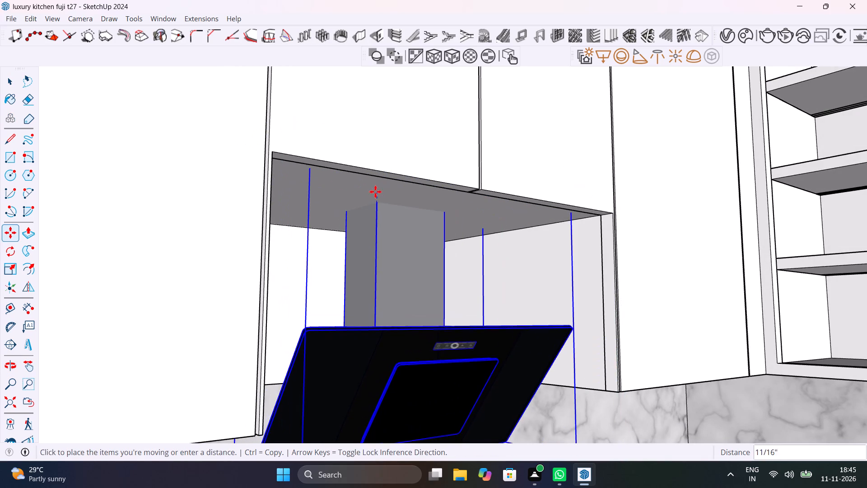
pyautogui.click(373, 186)
pyautogui.scroll(-14, 438, 232)
pyautogui.press('space')
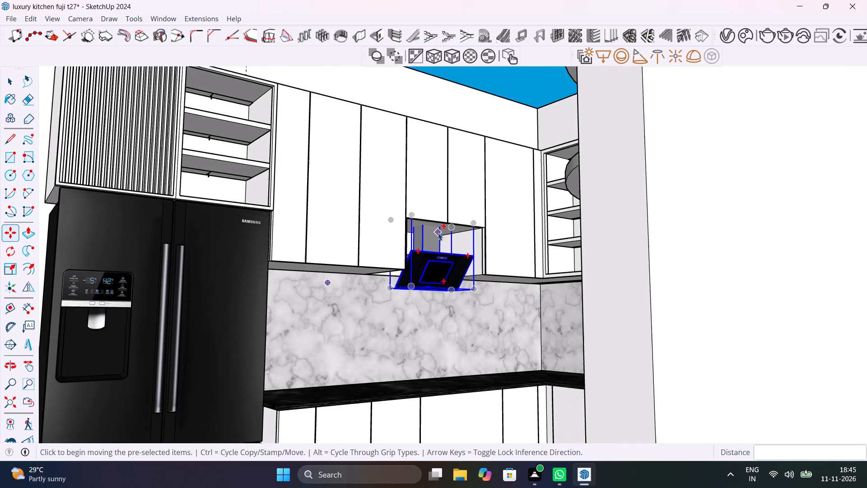
# Examine the raised chimney hood in the niche from across the room, from below and from close up.
pyautogui.moveTo(444, 265); pyautogui.dragTo(496, 288, button='middle')
pyautogui.scroll(-6, 494, 277)
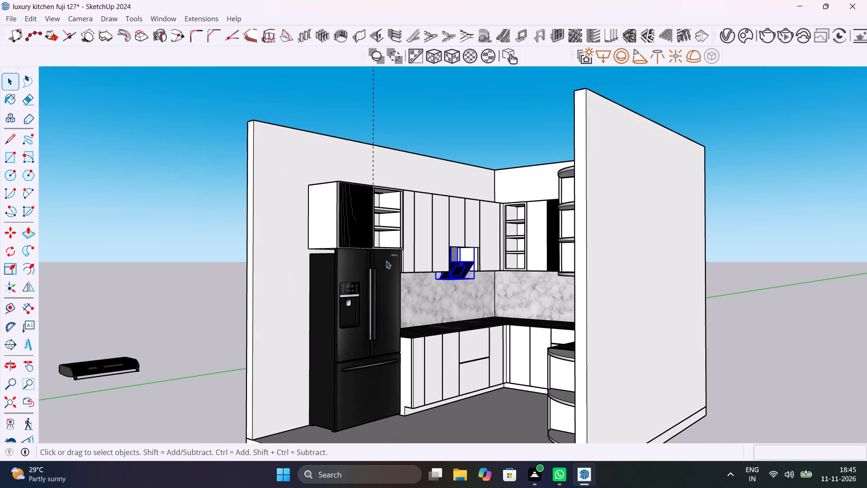
pyautogui.click(228, 280)
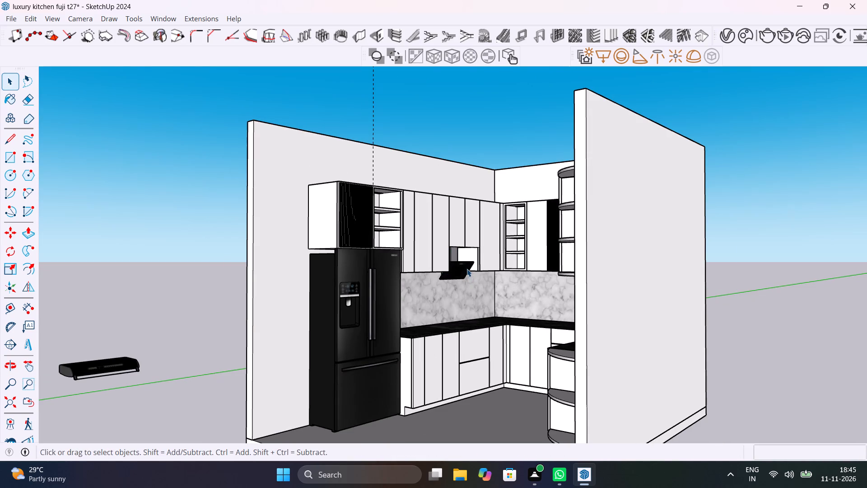
pyautogui.scroll(8, 468, 266)
pyautogui.moveTo(489, 282); pyautogui.dragTo(514, 330, button='middle')
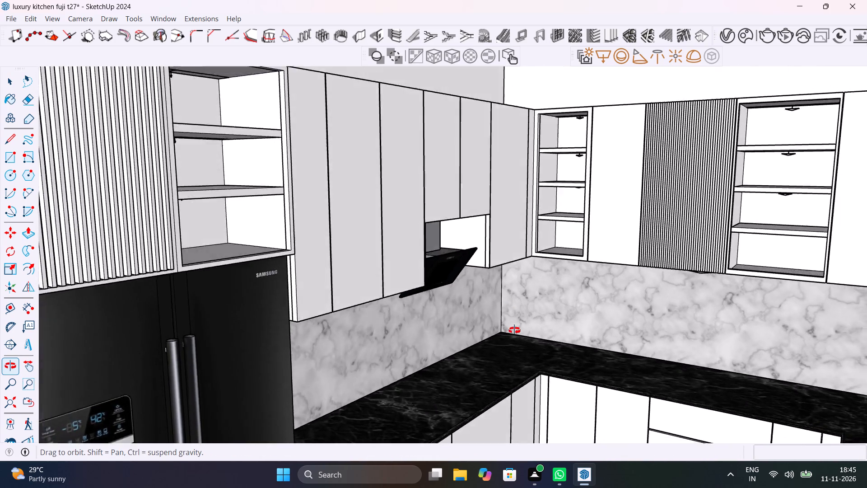
pyautogui.moveTo(514, 330); pyautogui.dragTo(512, 315, button='middle')
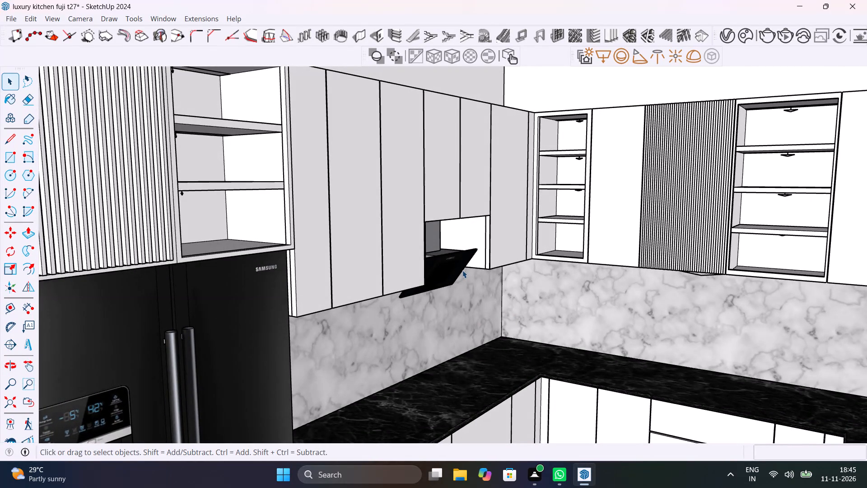
pyautogui.moveTo(457, 271); pyautogui.dragTo(472, 199, button='middle')
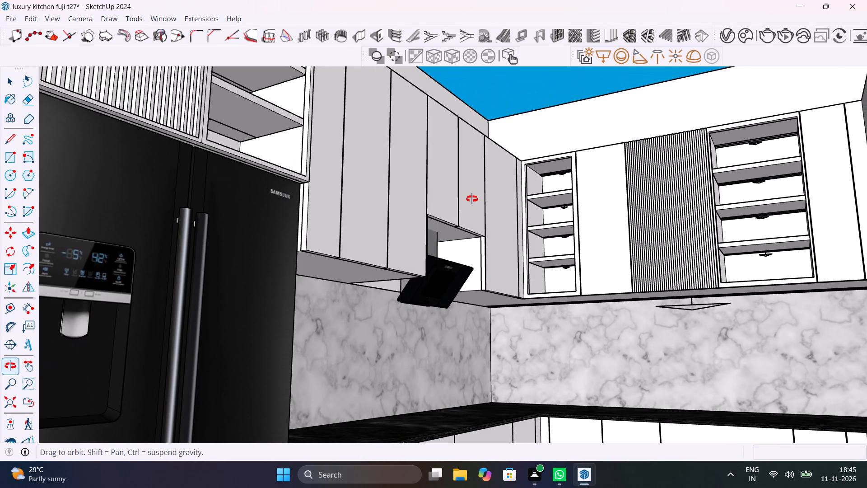
pyautogui.moveTo(472, 199); pyautogui.dragTo(434, 236, button='middle')
pyautogui.scroll(5, 434, 241)
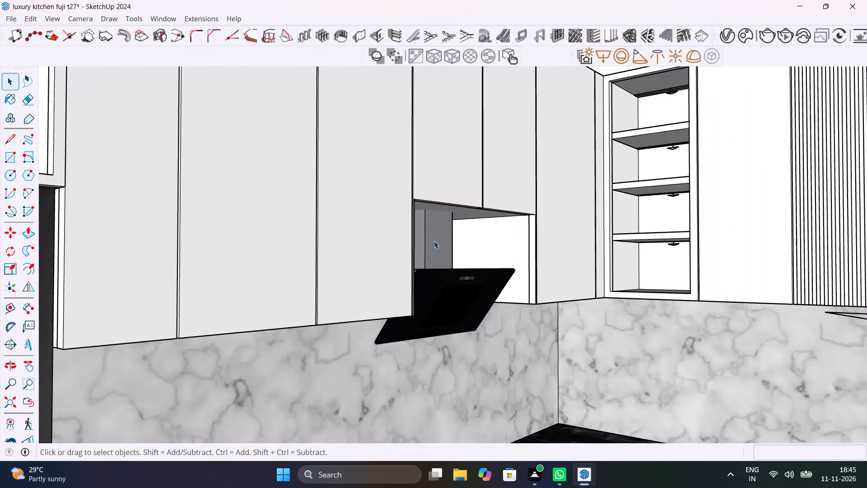
pyautogui.scroll(4, 434, 241)
pyautogui.moveTo(436, 261); pyautogui.dragTo(352, 290, button='middle')
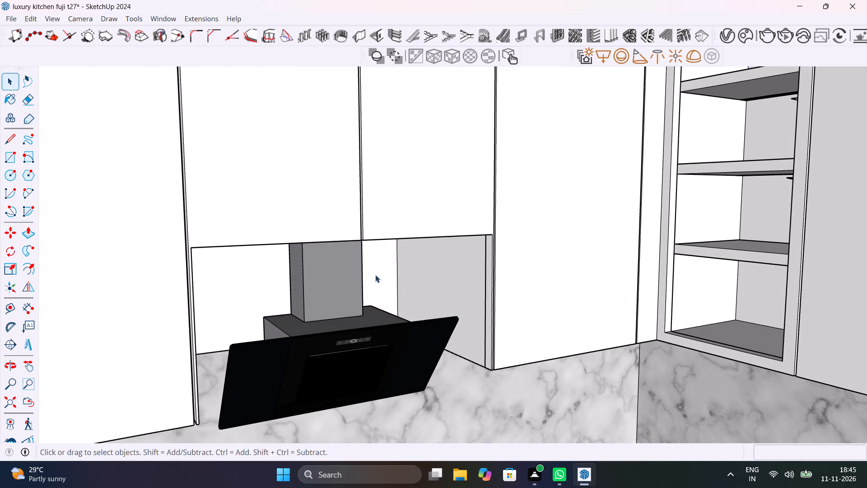
# Select the chimney hood and save the kitchen model.
pyautogui.click(354, 273)
pyautogui.scroll(5, 354, 274)
pyautogui.moveTo(358, 298); pyautogui.dragTo(291, 258, button='middle')
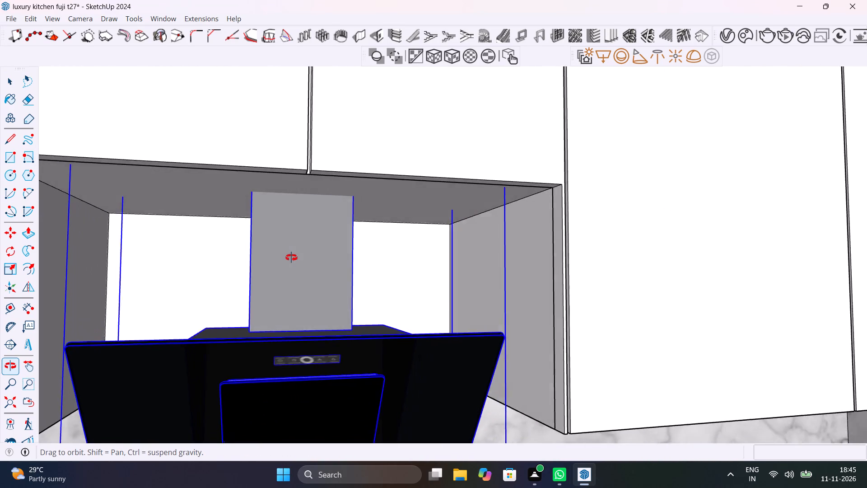
pyautogui.moveTo(291, 258); pyautogui.dragTo(328, 325, button='middle')
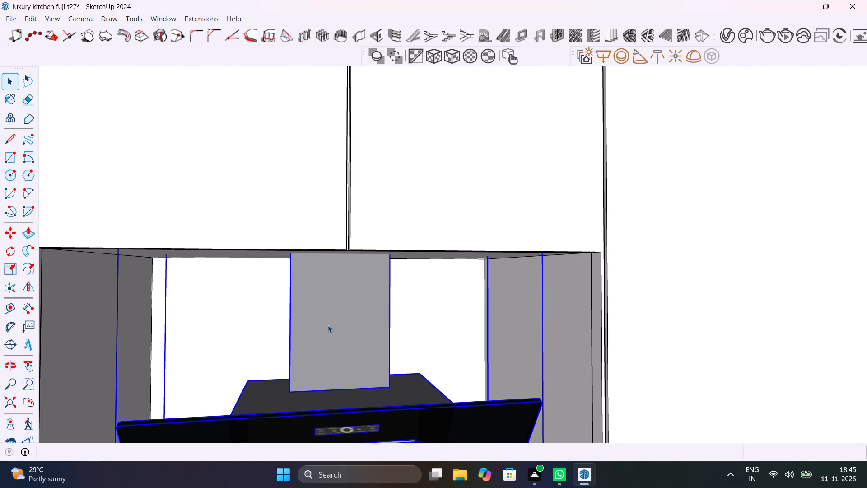
pyautogui.hotkey('ctrl', 's')
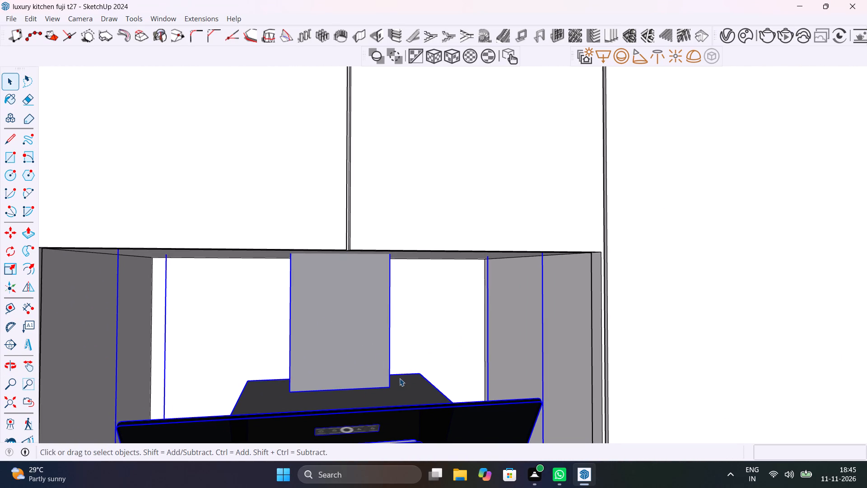
# Raise the chimney hood about 3 13/16" along the blue axis from the duct's lower corner.
pyautogui.press('m')
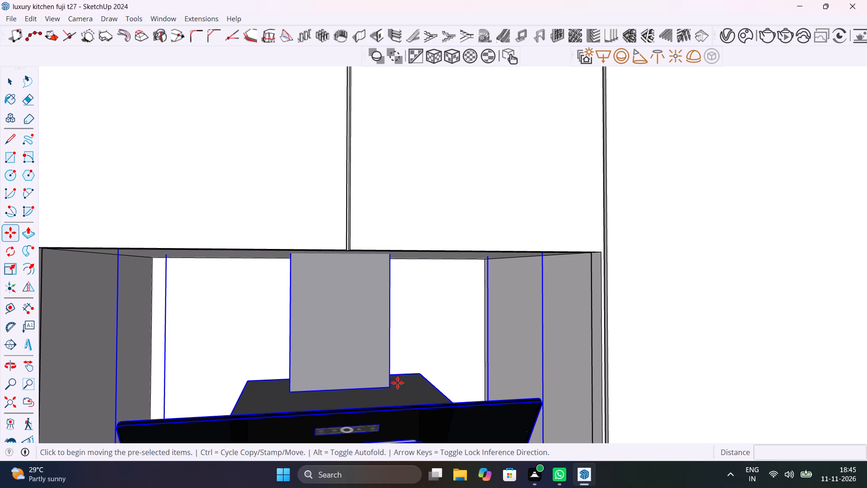
pyautogui.click(389, 388)
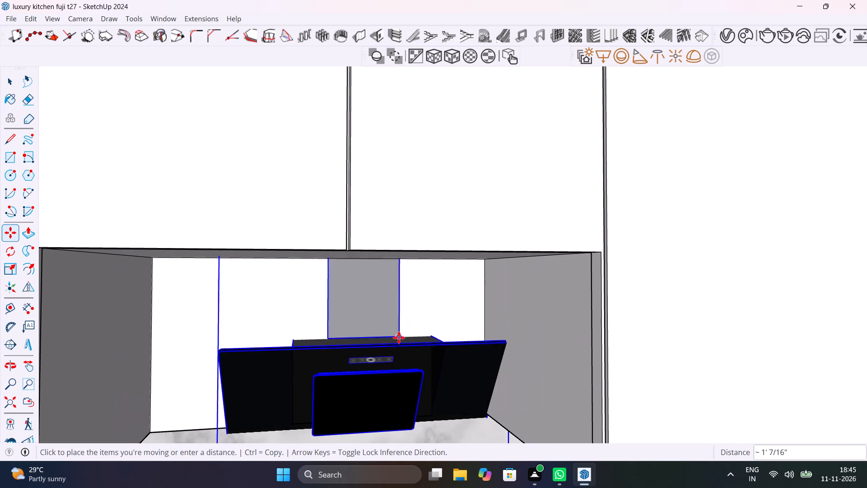
pyautogui.press('Up')
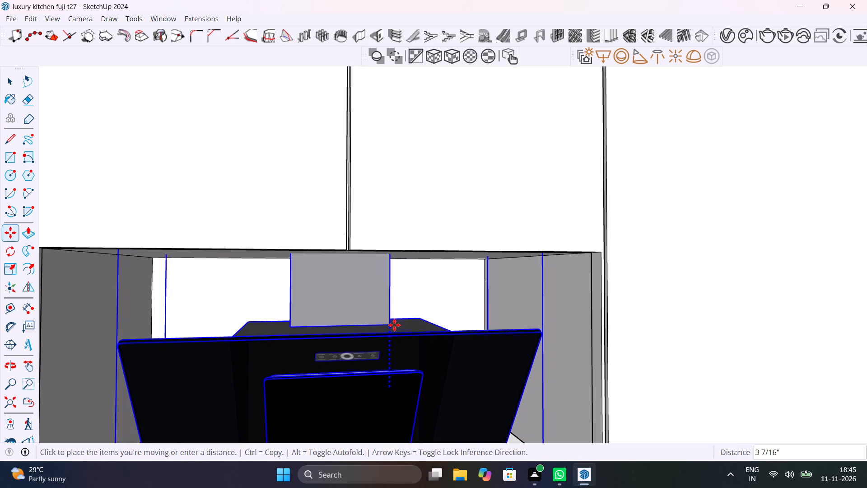
pyautogui.click(395, 318)
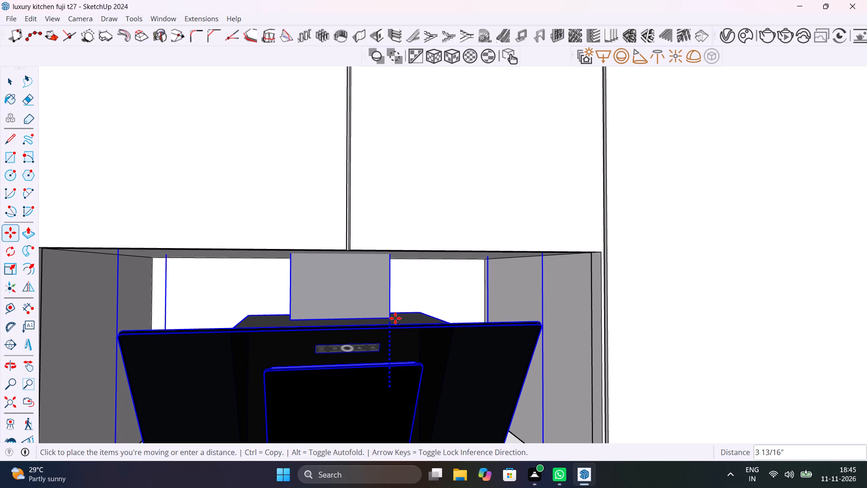
pyautogui.scroll(-11, 428, 334)
pyautogui.press('space')
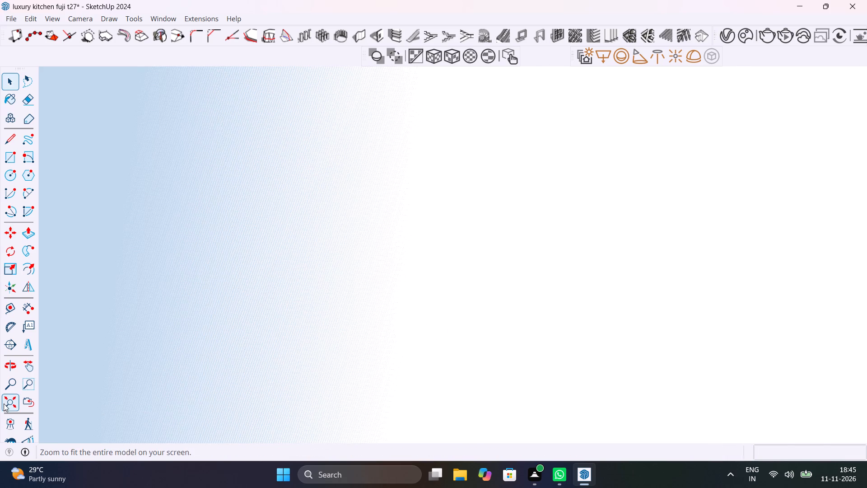
# Examine the hood's new height in the whole kitchen and close up inside the niche.
pyautogui.click(5, 402)
pyautogui.moveTo(184, 408); pyautogui.dragTo(343, 461, button='middle')
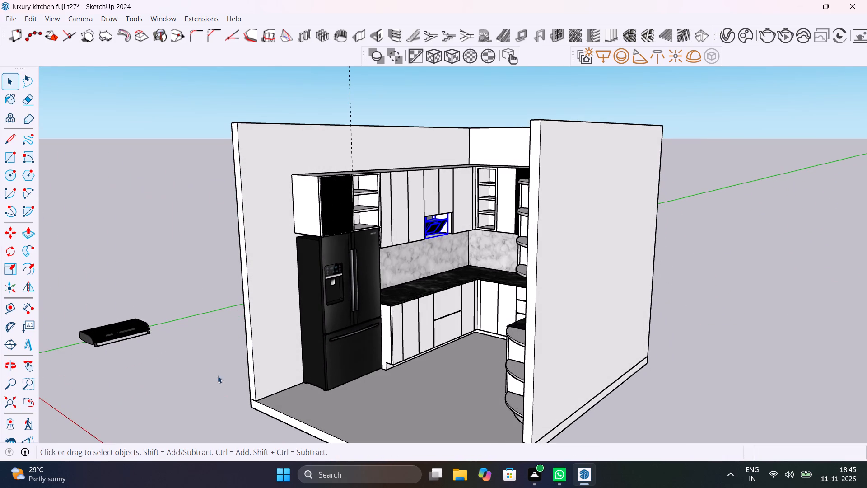
pyautogui.click(205, 365)
pyautogui.moveTo(244, 338); pyautogui.dragTo(295, 304, button='middle')
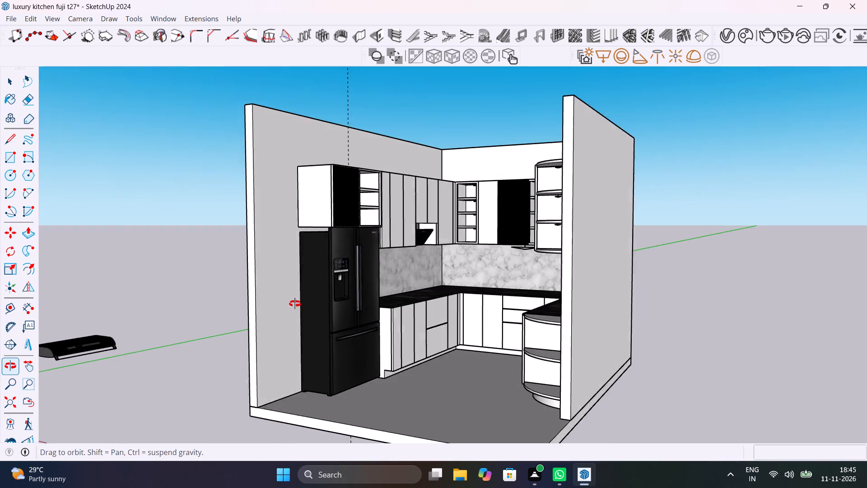
pyautogui.moveTo(295, 304); pyautogui.dragTo(319, 323, button='middle')
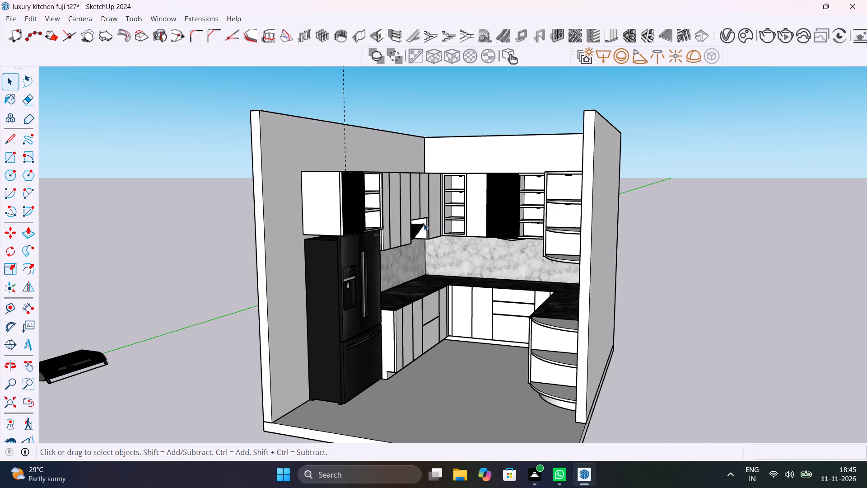
pyautogui.scroll(18, 424, 223)
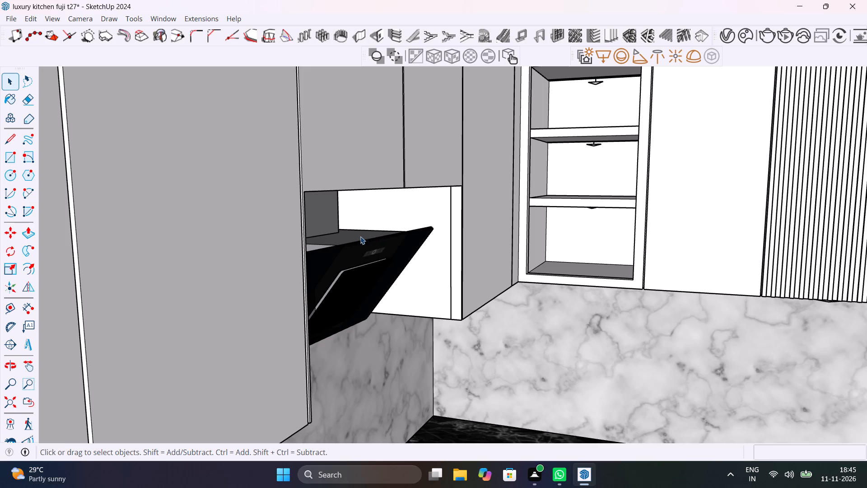
pyautogui.keyDown('shift'); pyautogui.moveTo(358, 235); pyautogui.dragTo(340, 283, button='middle'); pyautogui.keyUp('shift')
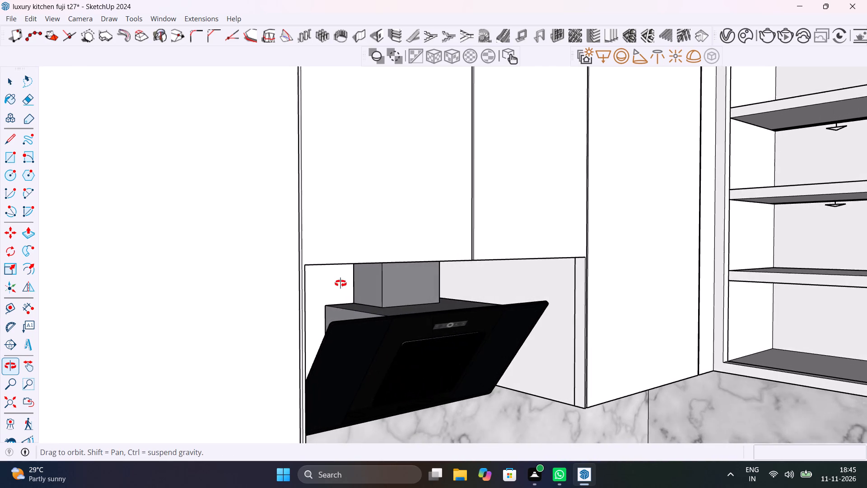
pyautogui.keyDown('shift'); pyautogui.moveTo(340, 283); pyautogui.dragTo(348, 265, button='middle'); pyautogui.keyUp('shift')
# Move the chimney hood about 1 5/8" toward the front of the niche from the duct's upper front corner.
pyautogui.click(419, 272)
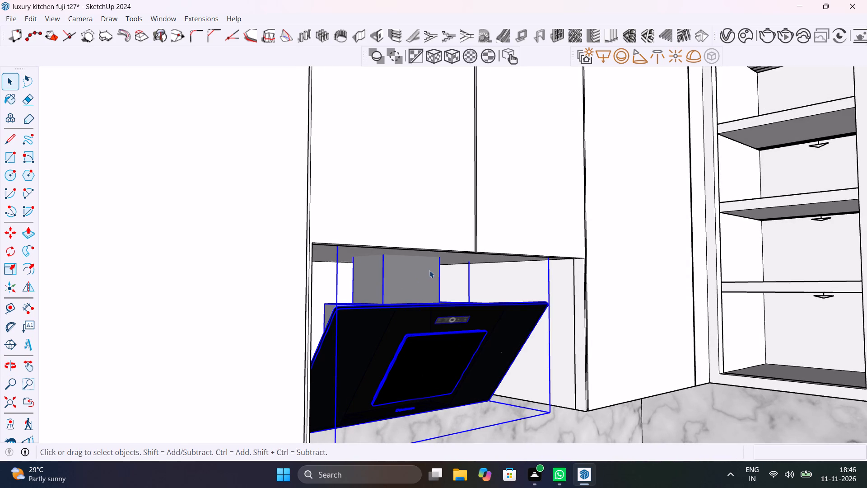
pyautogui.moveTo(428, 269); pyautogui.dragTo(303, 270, button='middle')
pyautogui.press('m')
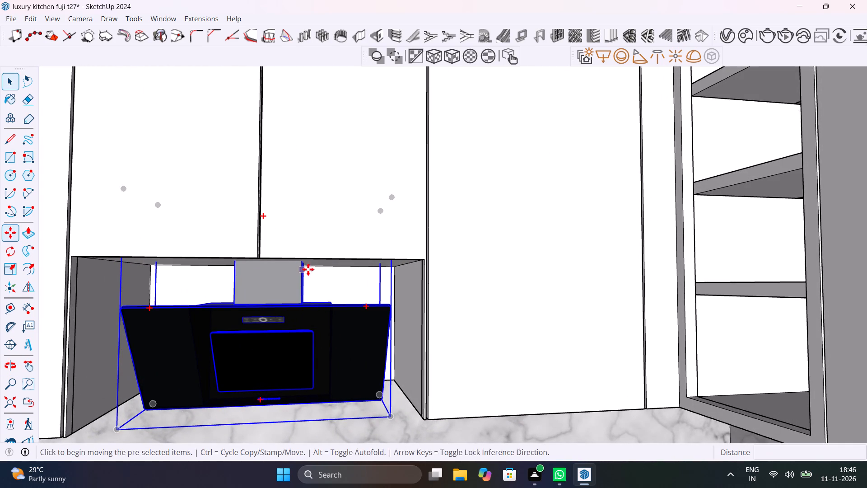
pyautogui.click(303, 265)
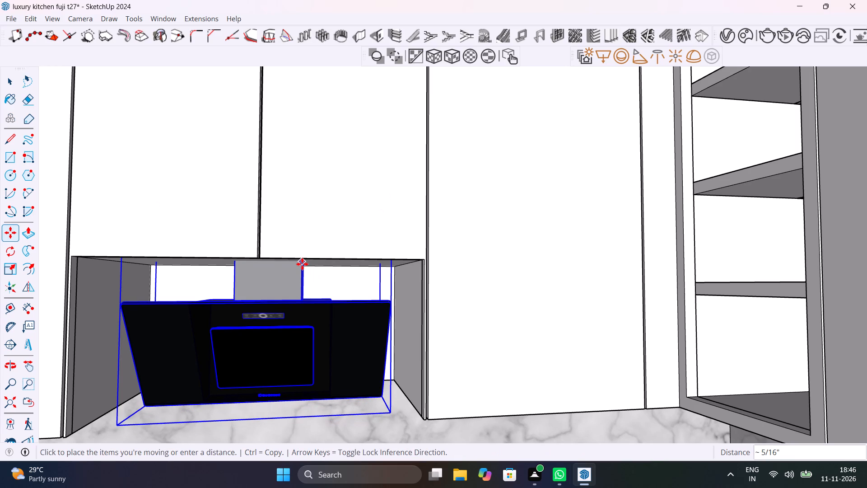
pyautogui.press('Left')
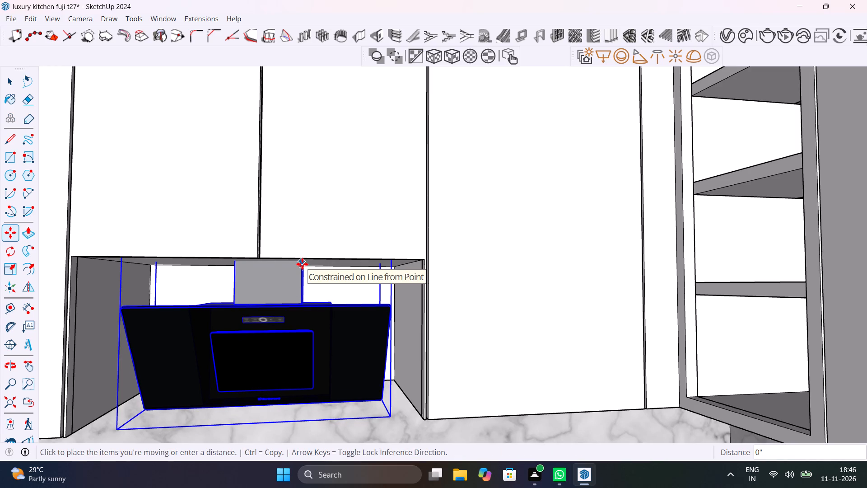
pyautogui.press('Up')
pyautogui.press('Right')
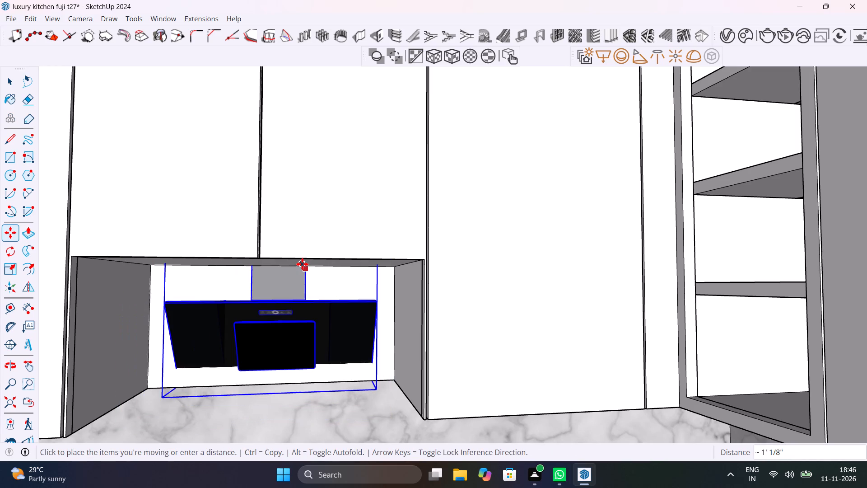
pyautogui.press('Down')
pyautogui.scroll(3, 303, 258)
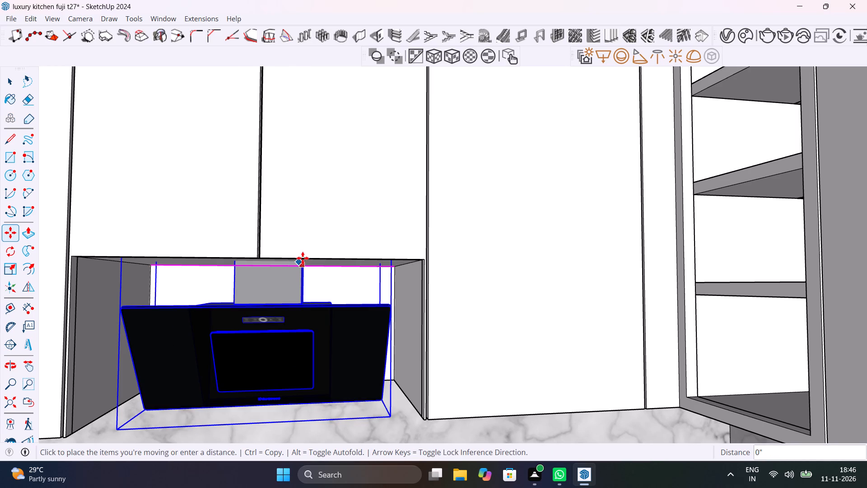
pyautogui.scroll(6, 303, 258)
pyautogui.moveTo(302, 283); pyautogui.dragTo(232, 255, button='middle')
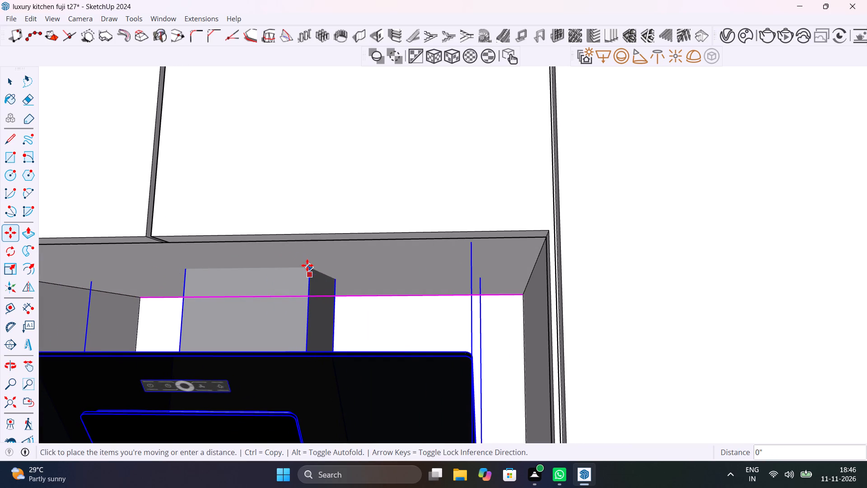
pyautogui.click(308, 266)
pyautogui.click(312, 267)
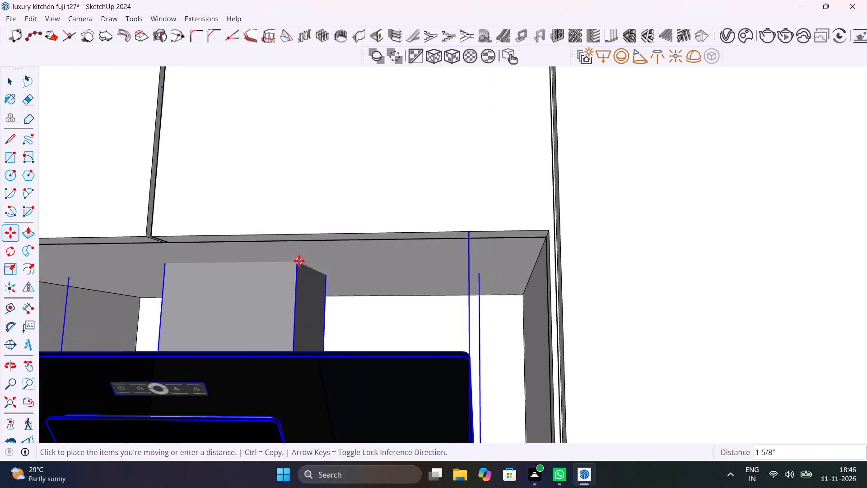
pyautogui.click(297, 261)
pyautogui.scroll(-7, 362, 264)
pyautogui.press('space')
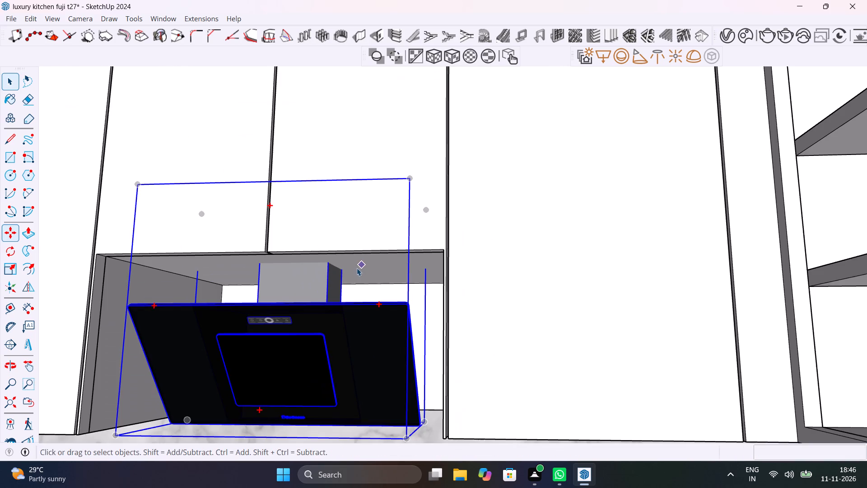
# Delete the spare black hood lying outside the kitchen near the green axis.
pyautogui.moveTo(363, 268); pyautogui.dragTo(501, 311, button='middle')
pyautogui.scroll(-14, 496, 299)
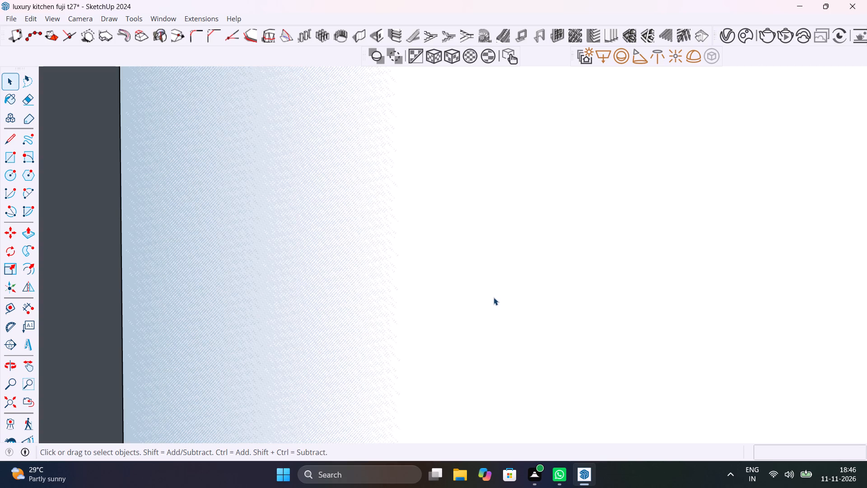
pyautogui.scroll(-7, 408, 275)
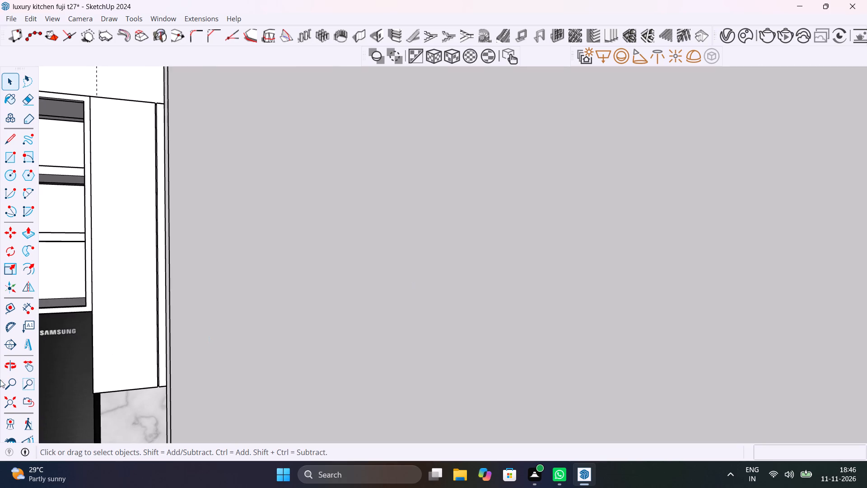
pyautogui.click(5, 401)
pyautogui.moveTo(336, 319); pyautogui.dragTo(482, 362, button='middle')
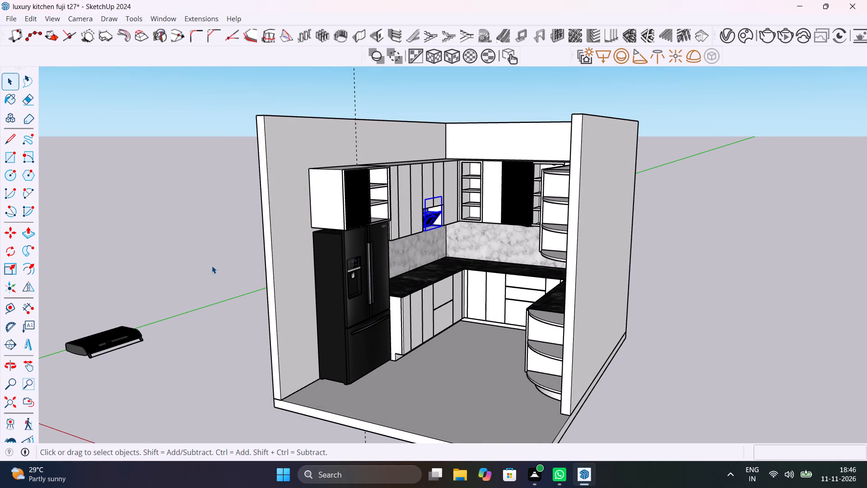
pyautogui.click(191, 245)
pyautogui.scroll(10, 107, 339)
pyautogui.click(128, 353)
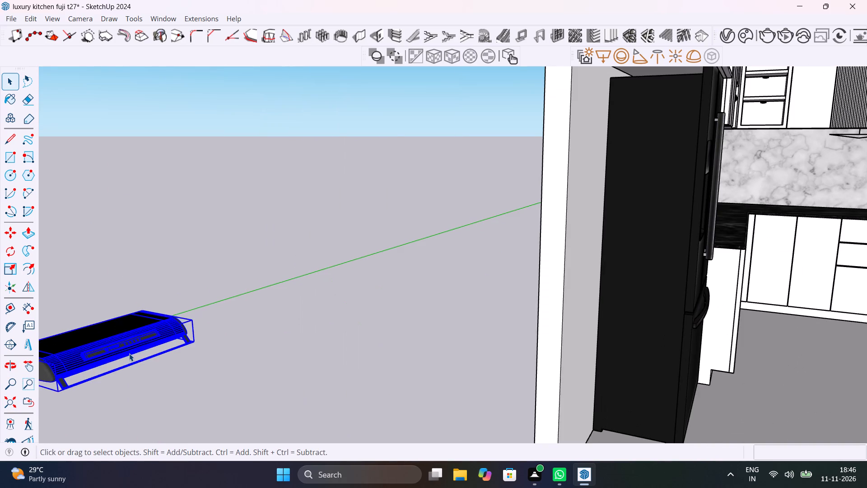
pyautogui.press('Delete')
pyautogui.scroll(-7, 140, 336)
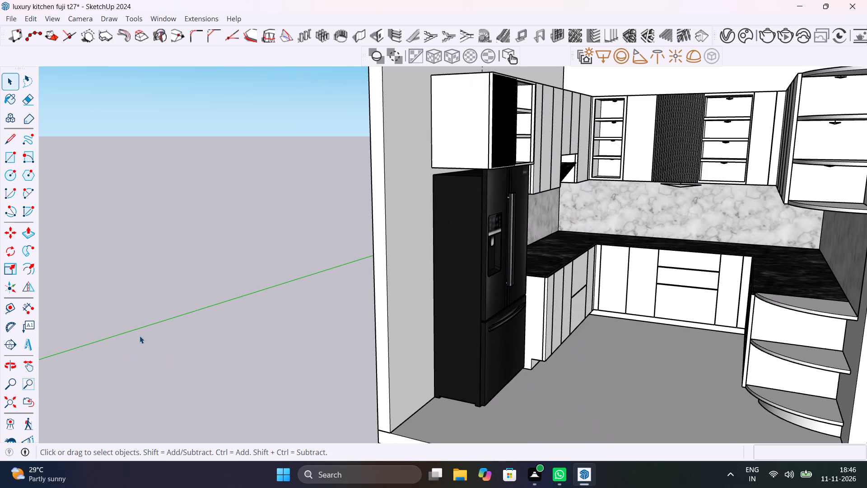
# Open 3D Warehouse to look for further kitchen models.
pyautogui.click(197, 21)
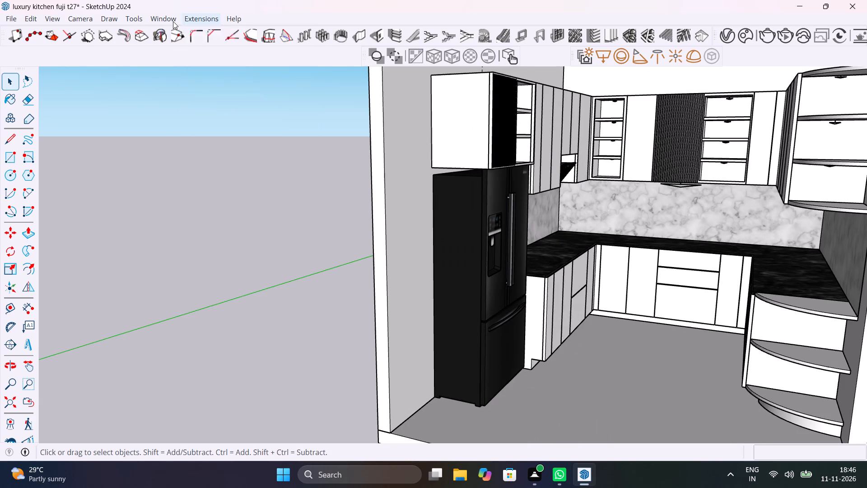
pyautogui.doubleClick(172, 21)
pyautogui.click(212, 105)
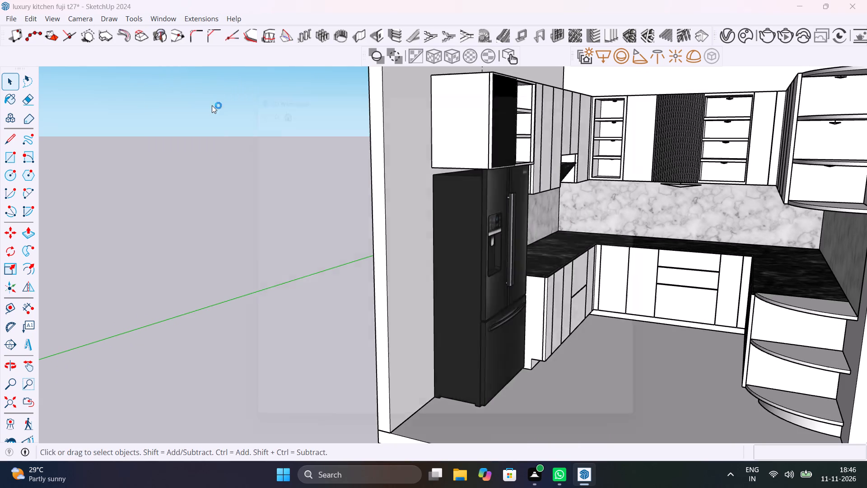
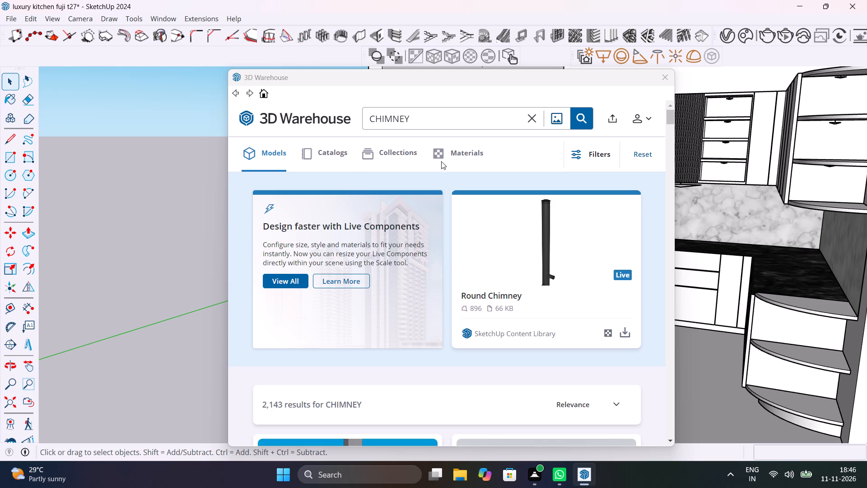
# Search the 3D Warehouse model library for STOVE.
pyautogui.click(535, 120)
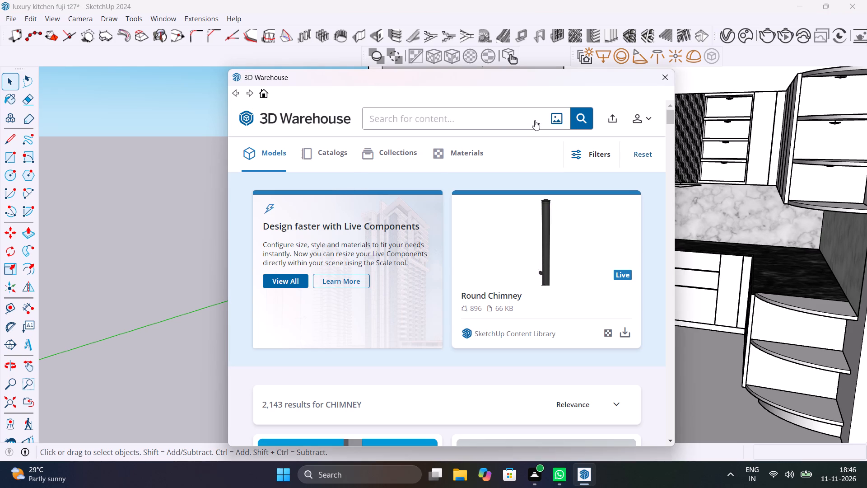
pyautogui.write('STOVE')
pyautogui.press('Return')
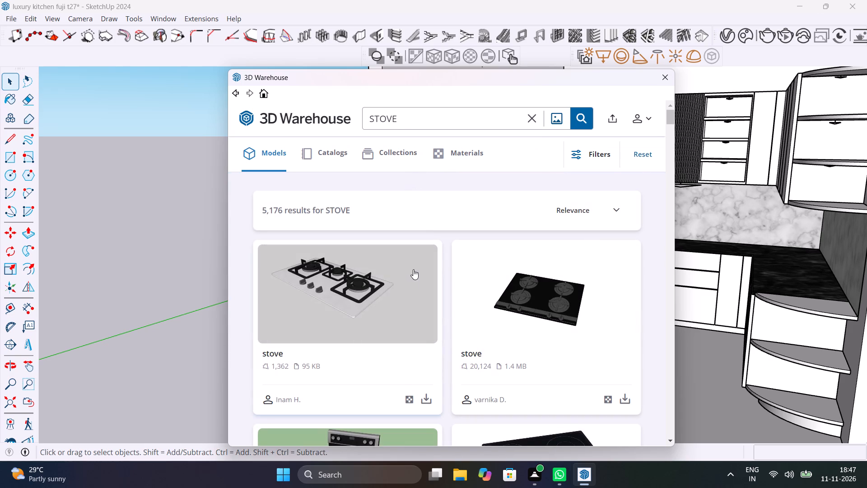
# Load the black two-burner Stove model from the search results into the model and place it on the ground outside the kitchen.
pyautogui.scroll(-9, 411, 277)
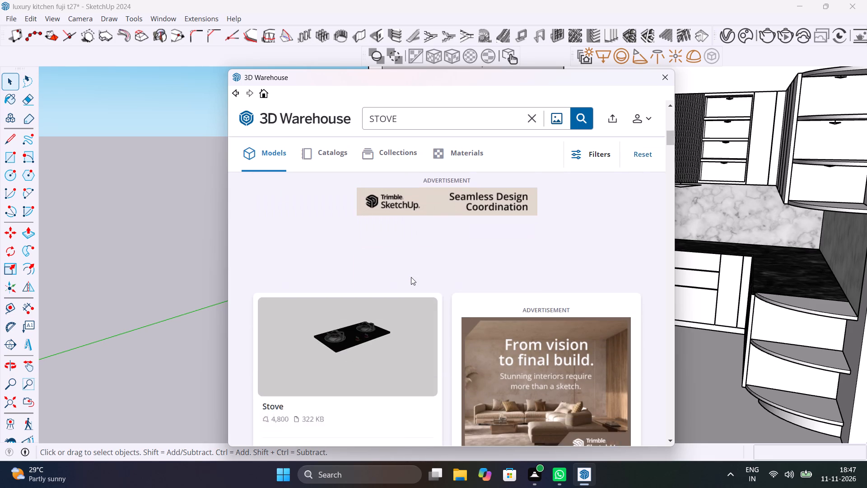
pyautogui.scroll(-1, 411, 277)
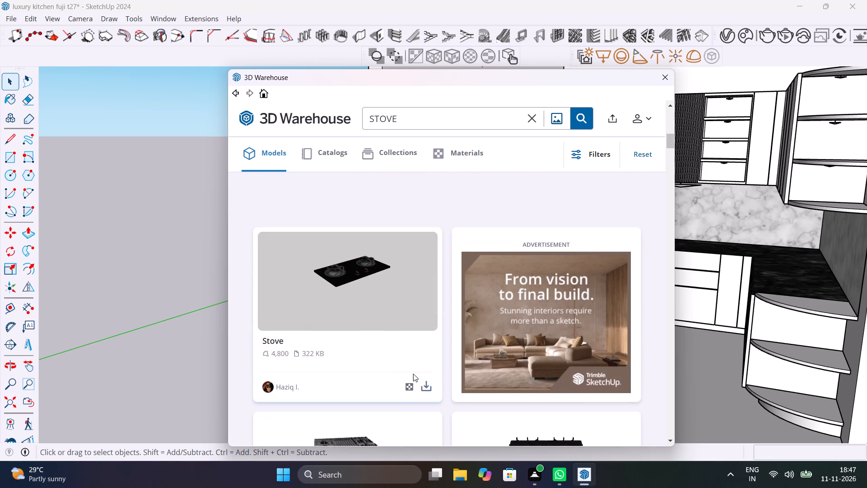
pyautogui.click(427, 387)
pyautogui.click(418, 278)
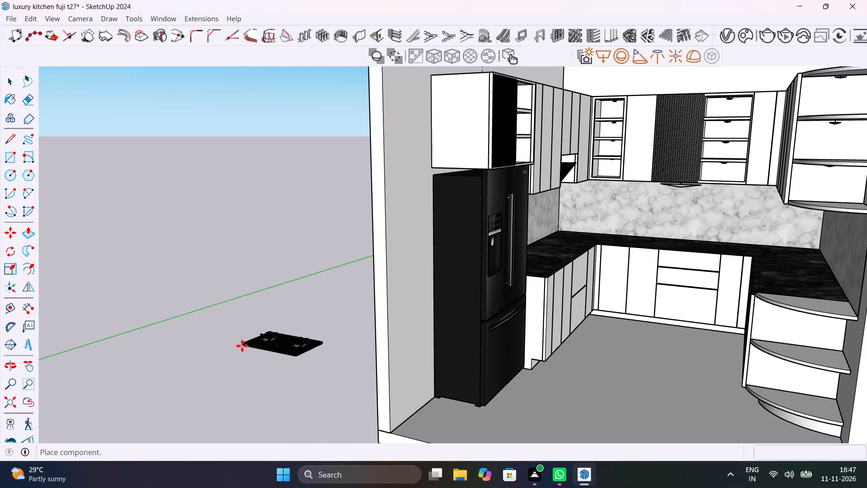
pyautogui.click(242, 346)
# Rotate the placed gas stove 90 degrees horizontally and deselect it.
pyautogui.scroll(13, 297, 346)
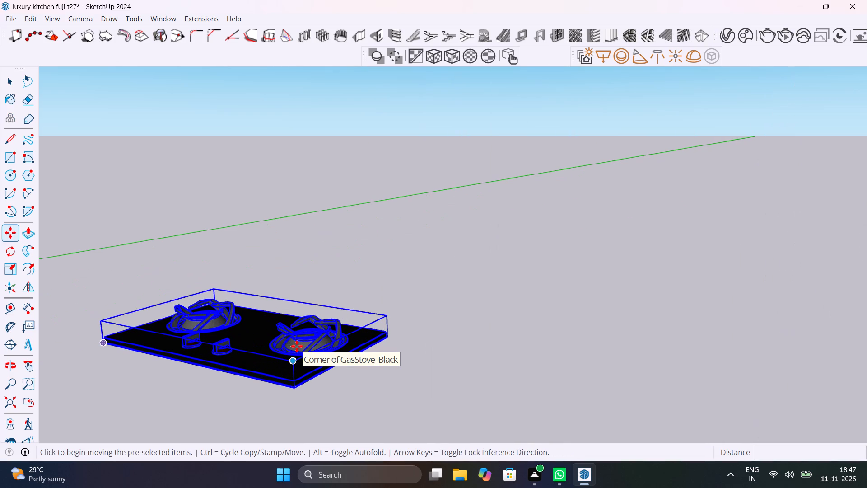
pyautogui.press('q')
pyautogui.click(300, 397)
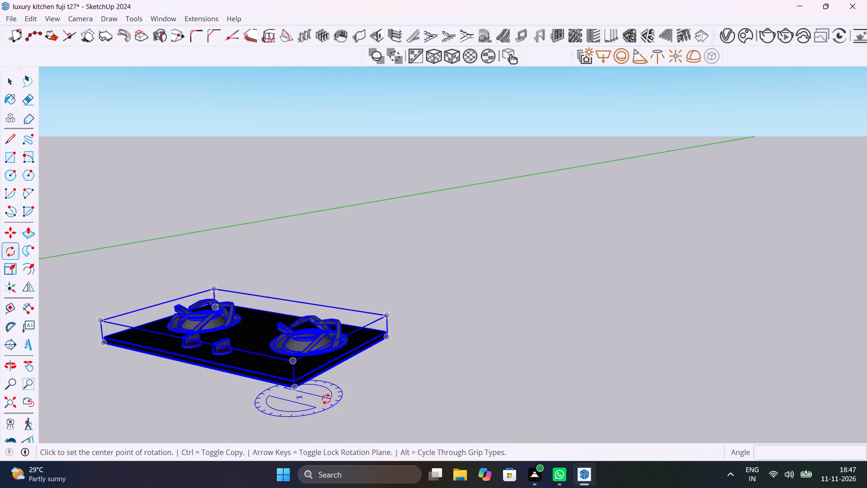
pyautogui.click(357, 396)
pyautogui.write('90')
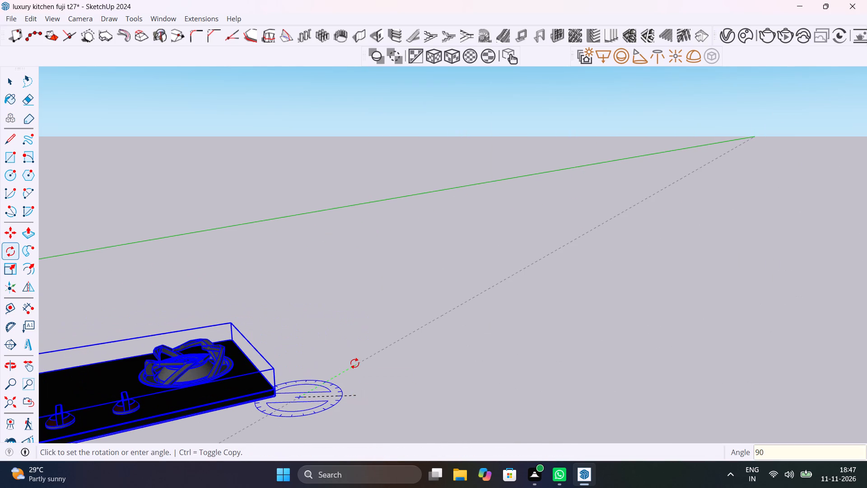
pyautogui.press('Return')
pyautogui.scroll(-8, 403, 341)
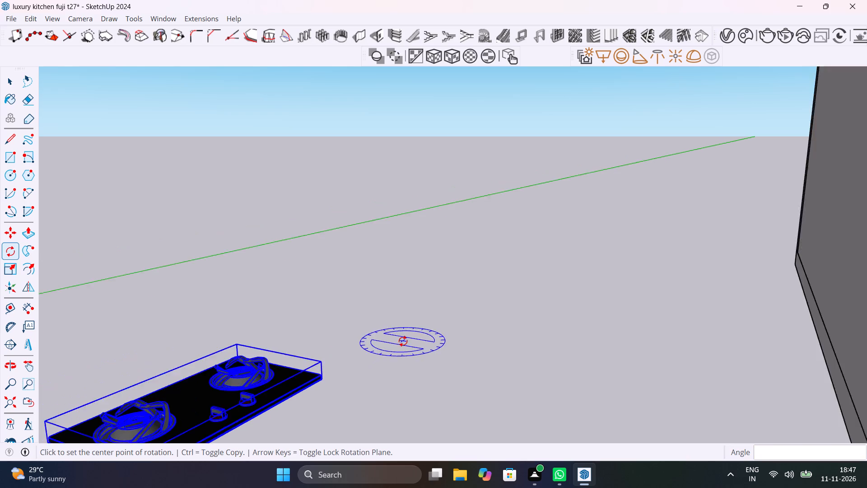
pyautogui.press('space')
pyautogui.click(402, 361)
# Move the gas stove by its corner onto the black marble countertop beside the refrigerator, near the inner corner.
pyautogui.click(285, 399)
pyautogui.scroll(5, 285, 399)
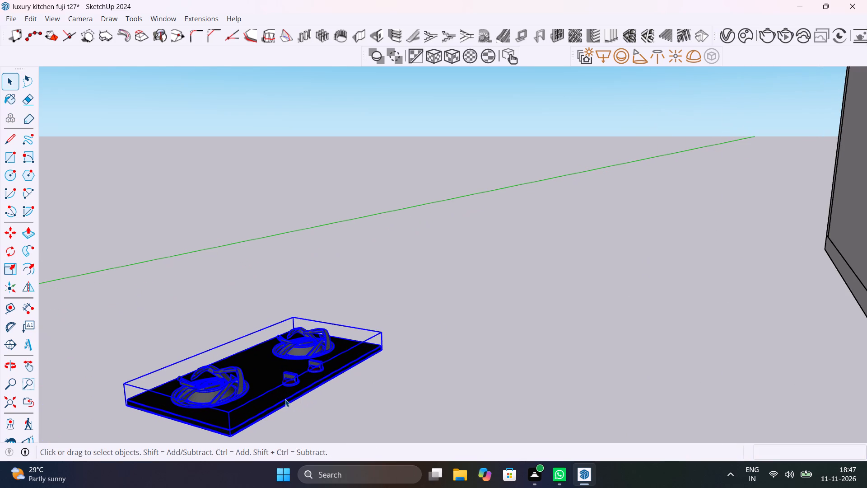
pyautogui.press('m')
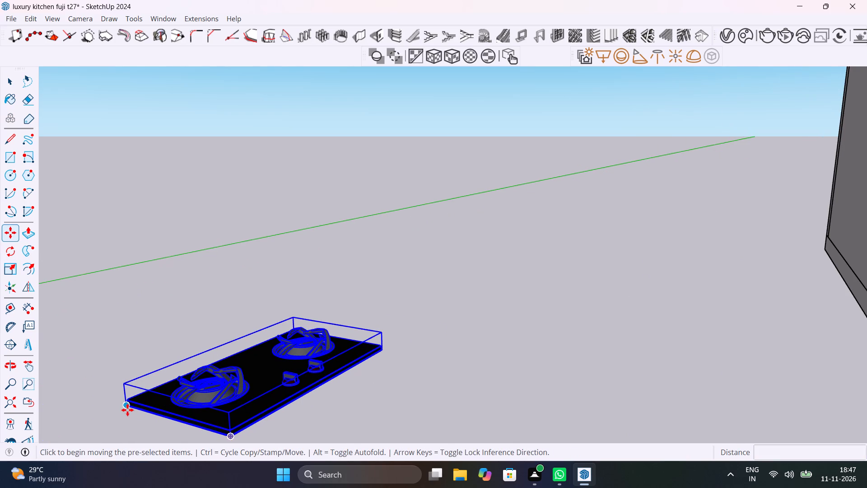
pyautogui.click(127, 410)
pyautogui.scroll(-19, 217, 349)
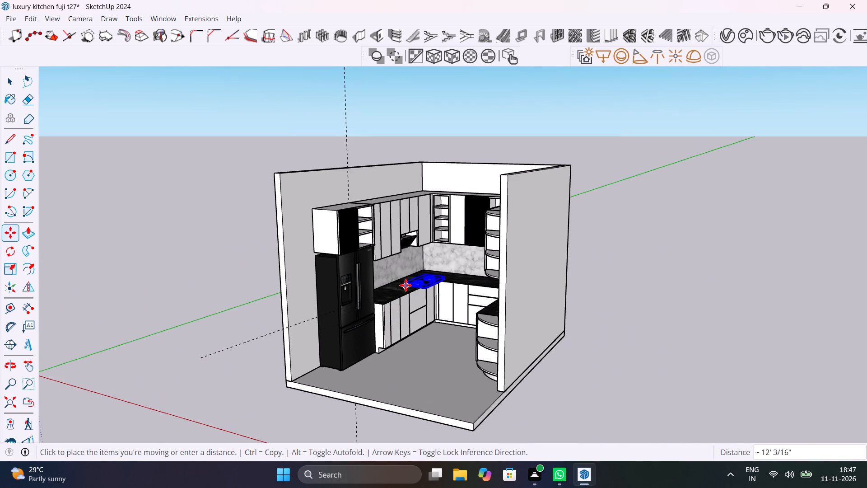
pyautogui.scroll(13, 406, 285)
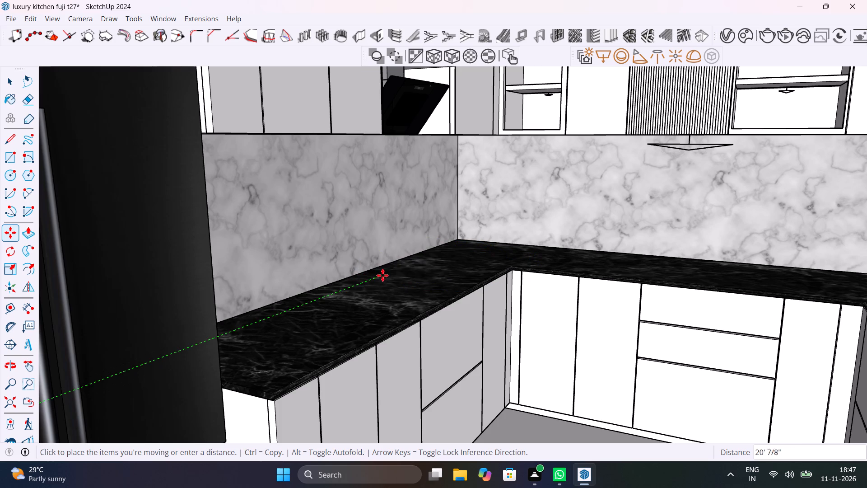
pyautogui.click(406, 277)
# Slide the stove along the countertop away from the inner corner, setting it back from the front edge.
pyautogui.moveTo(452, 291); pyautogui.dragTo(388, 309, button='middle')
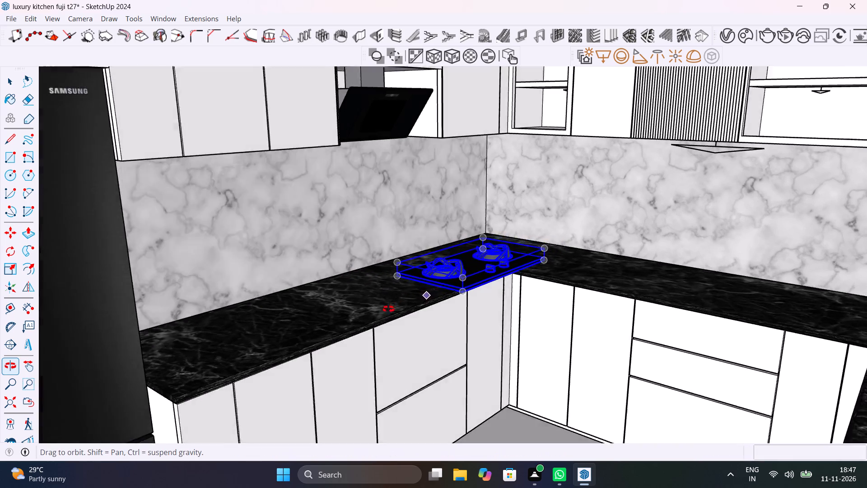
pyautogui.moveTo(388, 309); pyautogui.dragTo(367, 322, button='middle')
pyautogui.scroll(12, 427, 308)
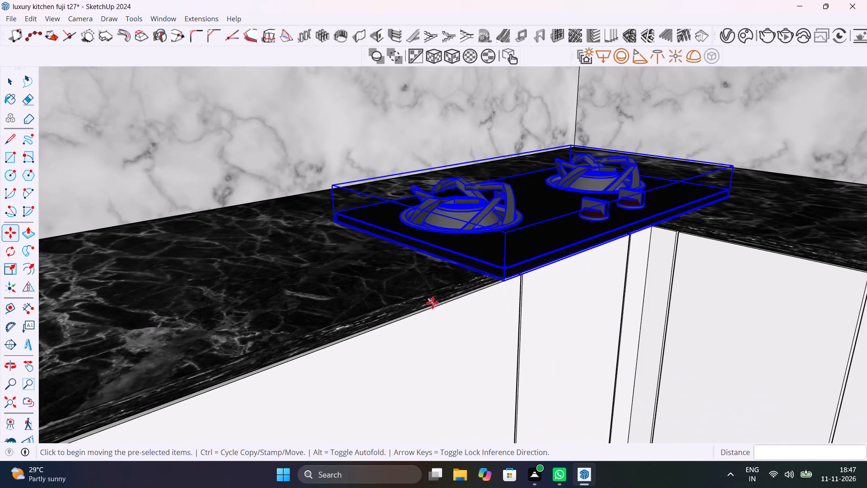
pyautogui.click(500, 287)
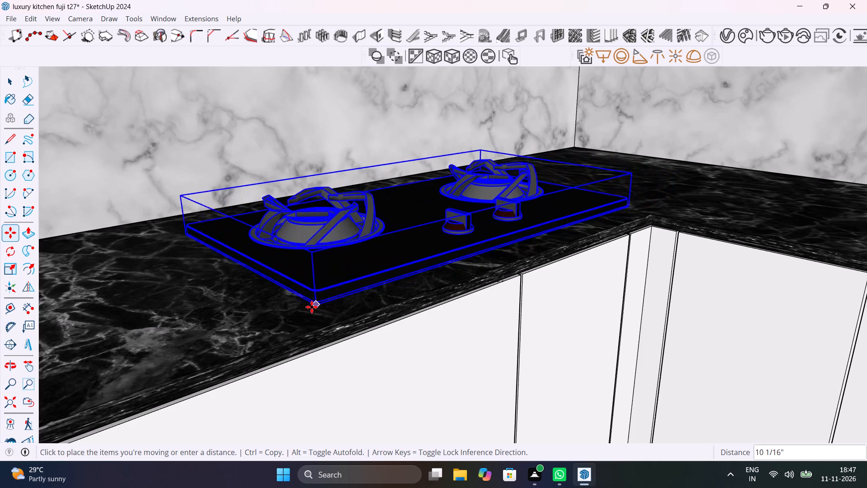
pyautogui.click(236, 320)
# Add two vertical guides on the backsplash marking the chimney opening's sides, about 5' 4 3/16" from the wall corner and 2' apart.
pyautogui.scroll(-5, 332, 316)
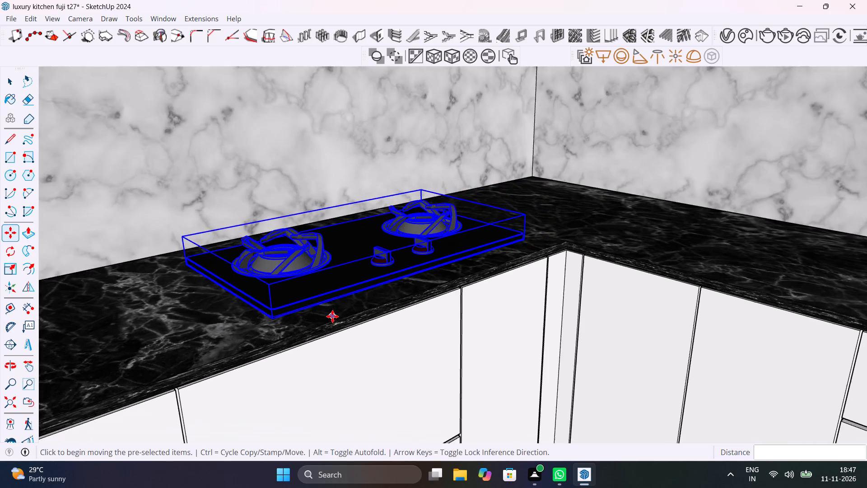
pyautogui.moveTo(336, 316); pyautogui.dragTo(367, 406, button='middle')
pyautogui.scroll(-4, 360, 360)
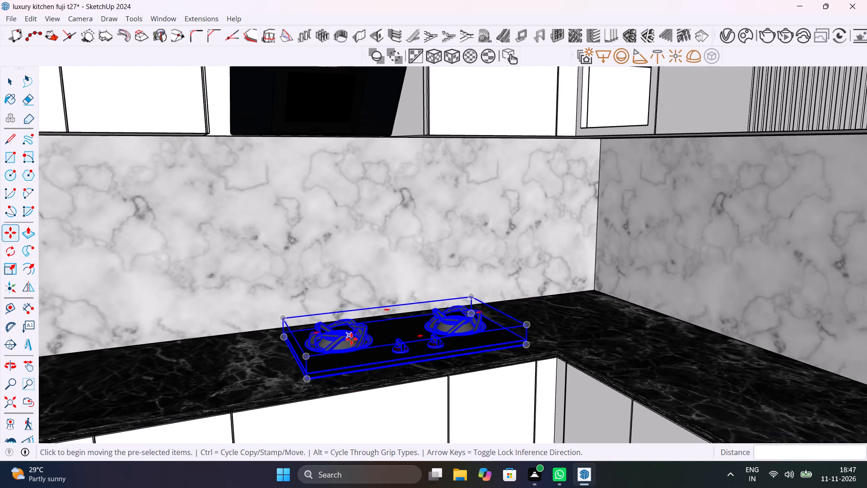
pyautogui.keyDown('shift'); pyautogui.moveTo(359, 342); pyautogui.dragTo(450, 340, button='middle'); pyautogui.keyUp('shift')
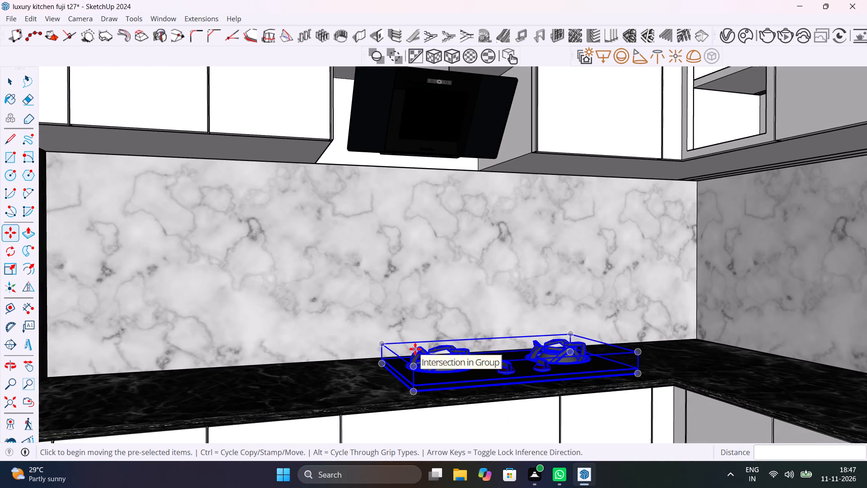
pyautogui.press('space')
pyautogui.write('T')
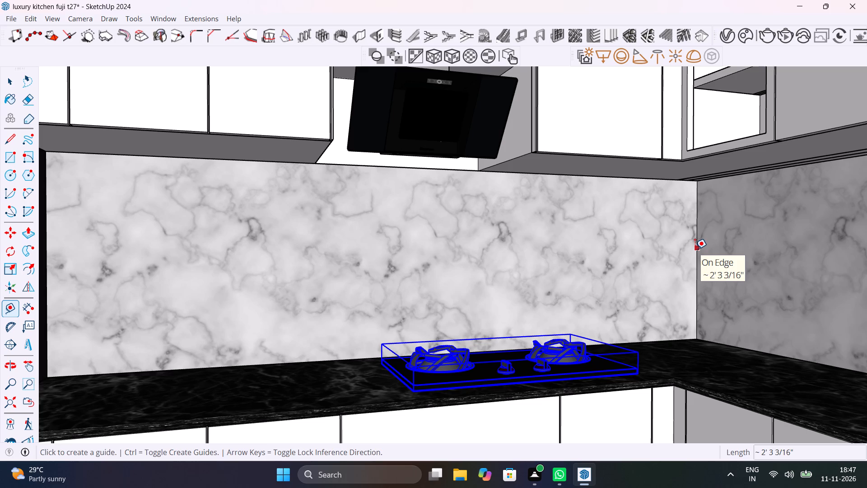
pyautogui.click(695, 249)
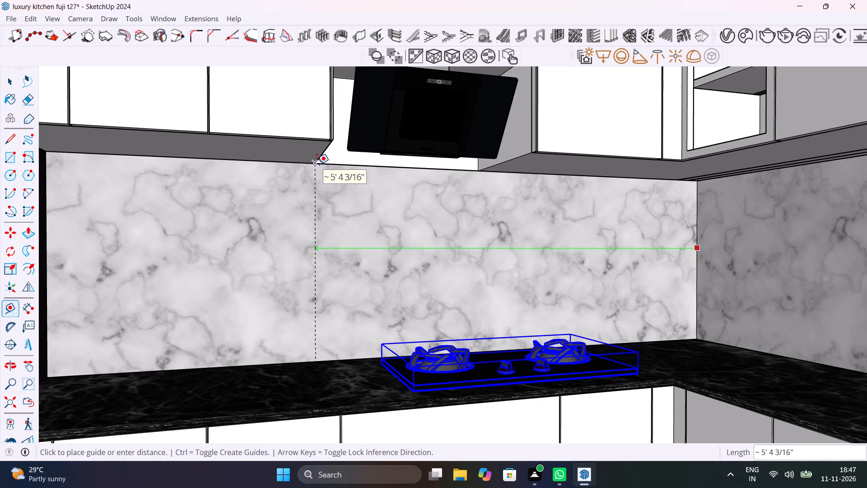
pyautogui.click(317, 164)
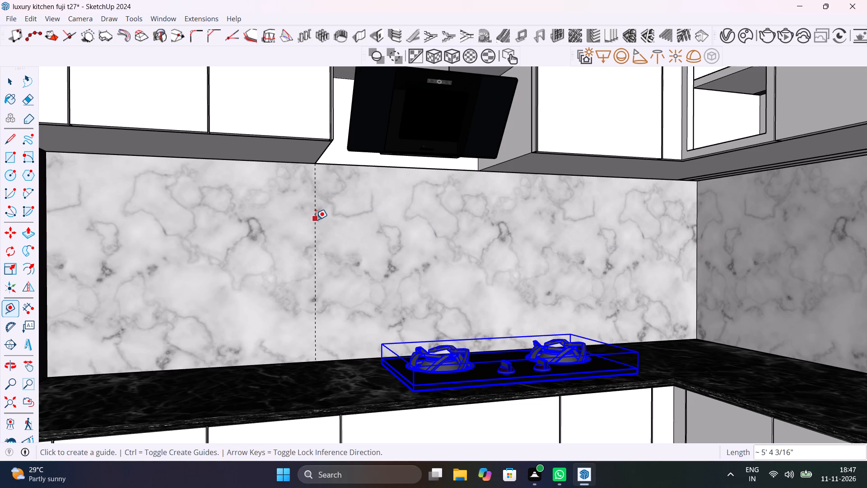
pyautogui.click(316, 220)
pyautogui.click(480, 173)
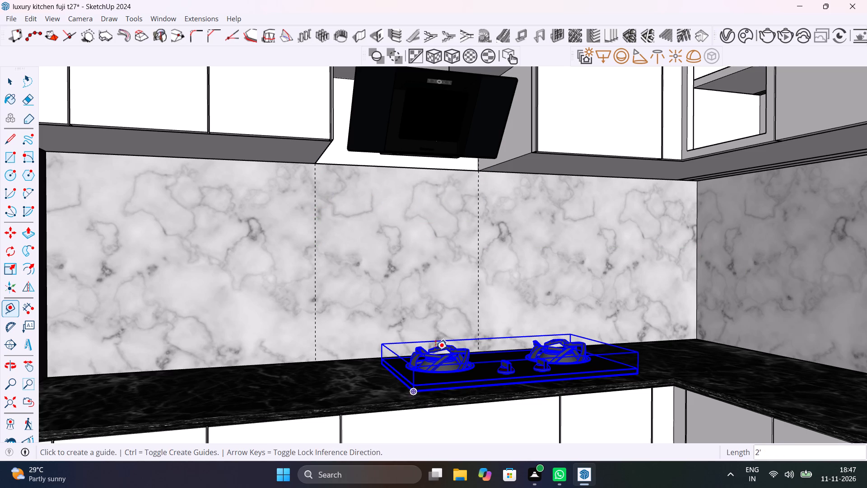
pyautogui.press('space')
# Add a guide at countertop level about 5' 4 3/16" from the adjoining backsplash wall, aligned with the chimney opening's far side.
pyautogui.moveTo(399, 353); pyautogui.dragTo(420, 348, button='middle')
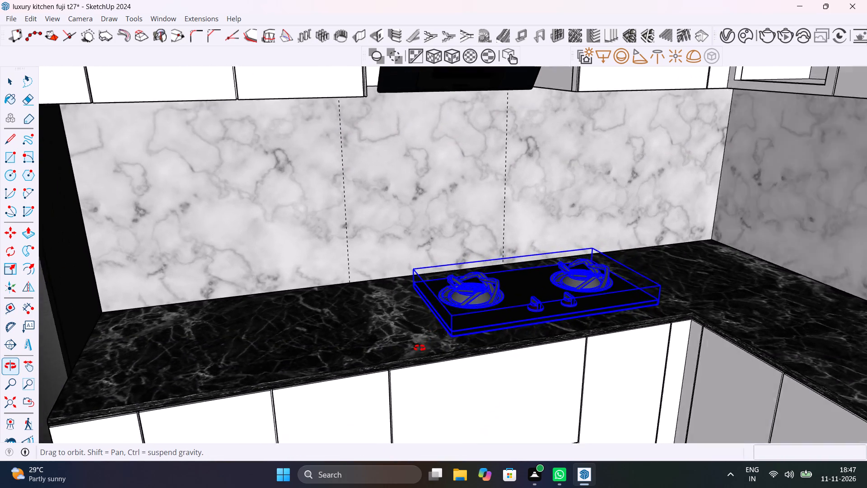
pyautogui.moveTo(420, 348); pyautogui.dragTo(406, 370, button='middle')
pyautogui.press('t')
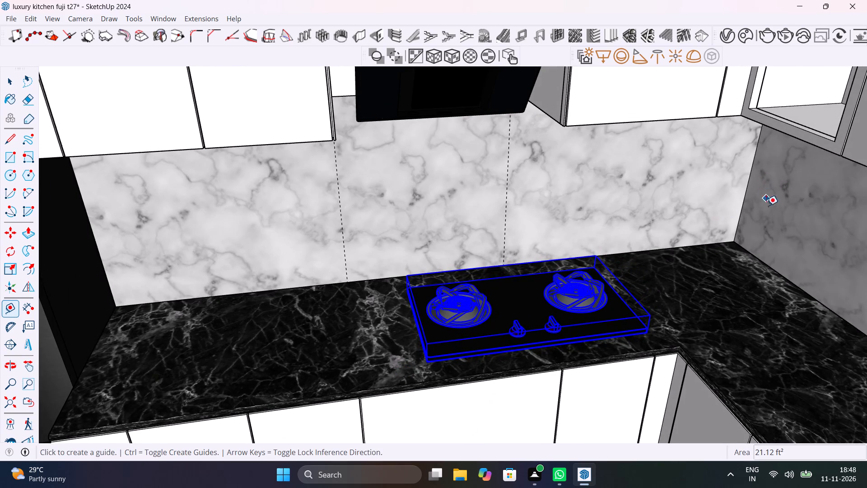
pyautogui.click(769, 263)
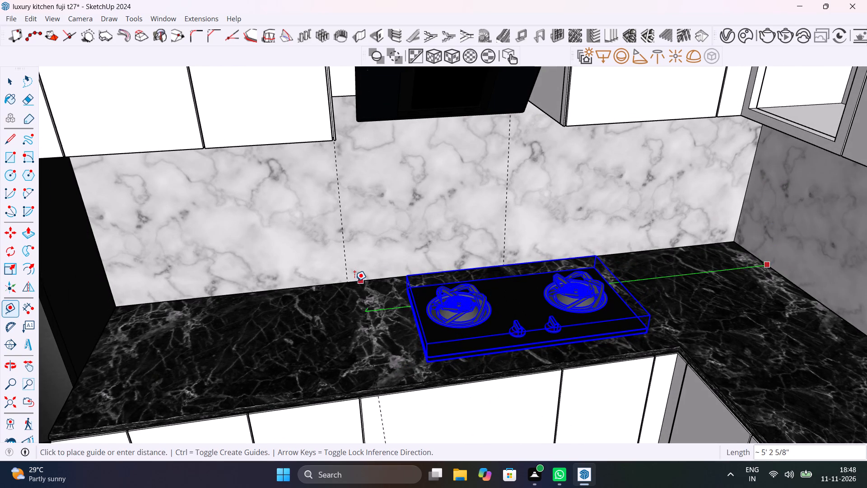
pyautogui.click(346, 282)
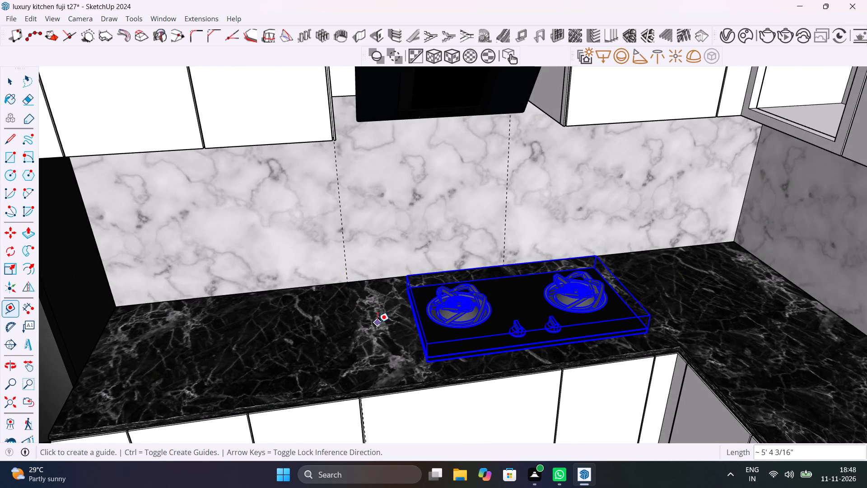
# Move the stove about 9 5/16" along the countertop toward the refrigerator to line up with the guide beneath the chimney.
pyautogui.moveTo(378, 322); pyautogui.dragTo(440, 319, button='middle')
pyautogui.press('space')
pyautogui.click(450, 301)
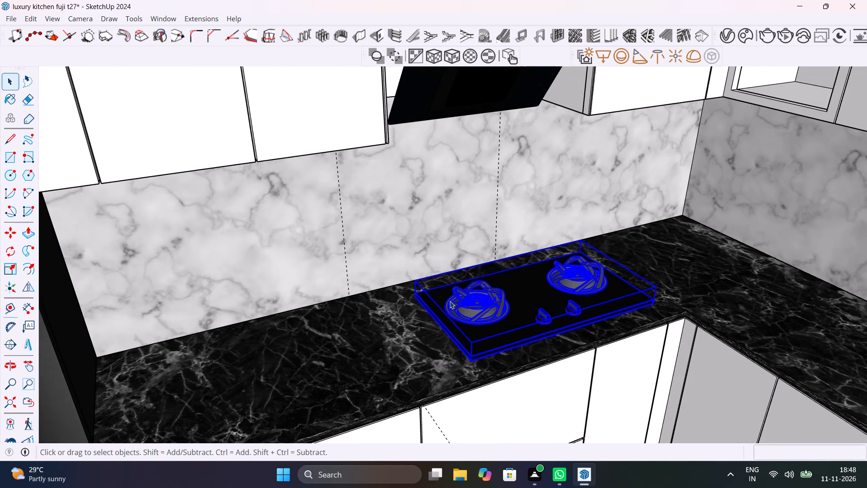
pyautogui.press('m')
pyautogui.click(474, 361)
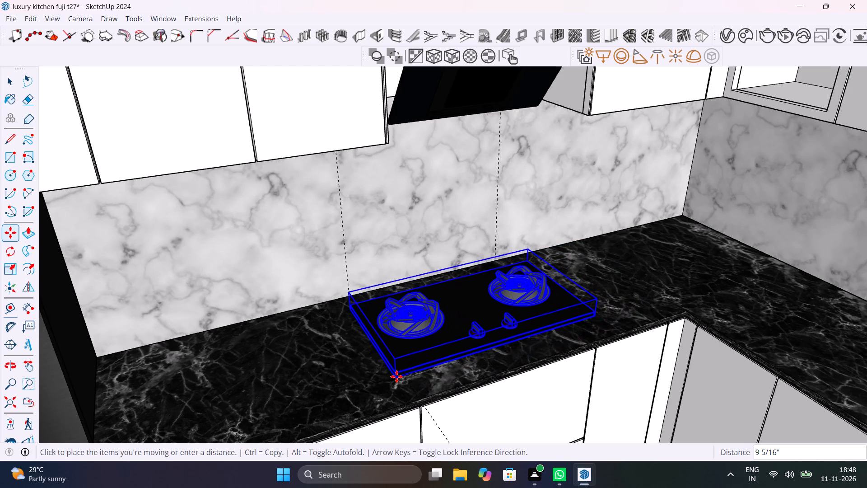
pyautogui.click(394, 363)
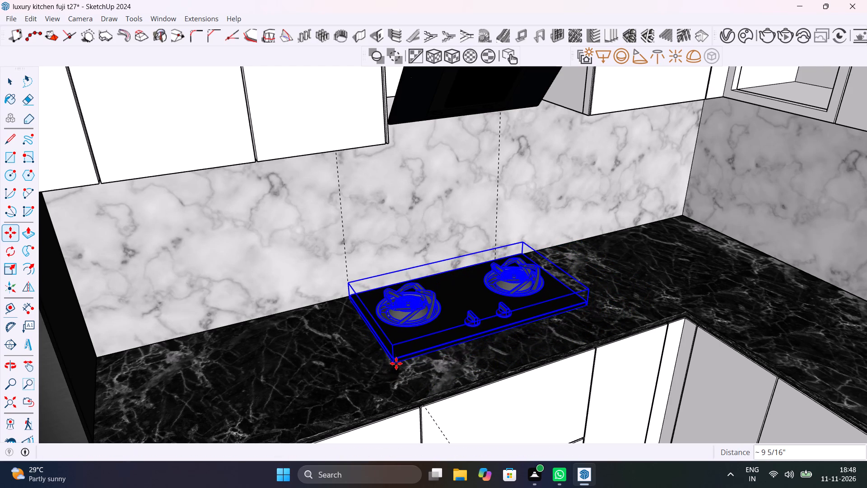
pyautogui.press('space')
# Deselect the stove and save the kitchen model.
pyautogui.scroll(-7, 536, 356)
pyautogui.moveTo(533, 358); pyautogui.dragTo(726, 317, button='middle')
pyautogui.scroll(-6, 590, 273)
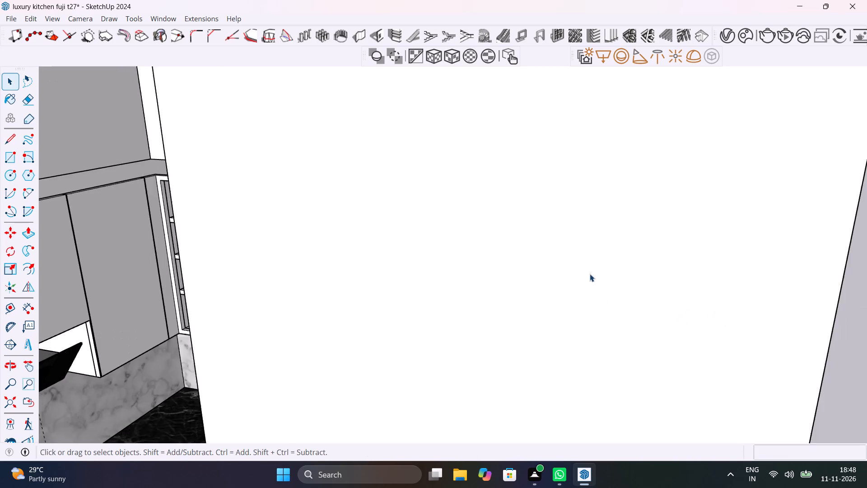
pyautogui.scroll(-15, 590, 274)
pyautogui.click(716, 274)
pyautogui.keyDown('shift'); pyautogui.moveTo(395, 334); pyautogui.dragTo(599, 262, button='middle'); pyautogui.keyUp('shift')
pyautogui.hotkey('ctrl', 's')
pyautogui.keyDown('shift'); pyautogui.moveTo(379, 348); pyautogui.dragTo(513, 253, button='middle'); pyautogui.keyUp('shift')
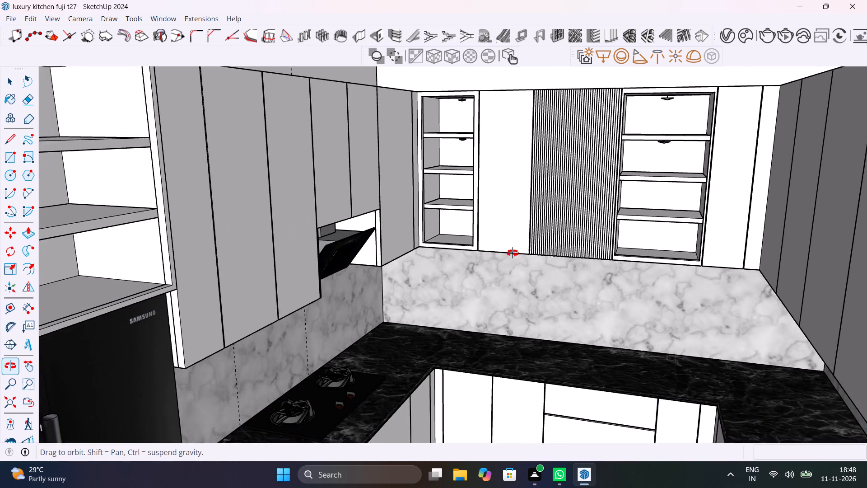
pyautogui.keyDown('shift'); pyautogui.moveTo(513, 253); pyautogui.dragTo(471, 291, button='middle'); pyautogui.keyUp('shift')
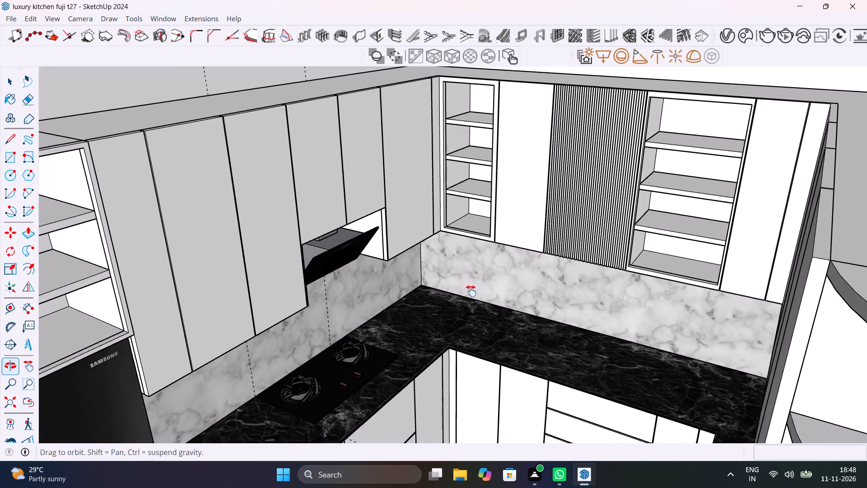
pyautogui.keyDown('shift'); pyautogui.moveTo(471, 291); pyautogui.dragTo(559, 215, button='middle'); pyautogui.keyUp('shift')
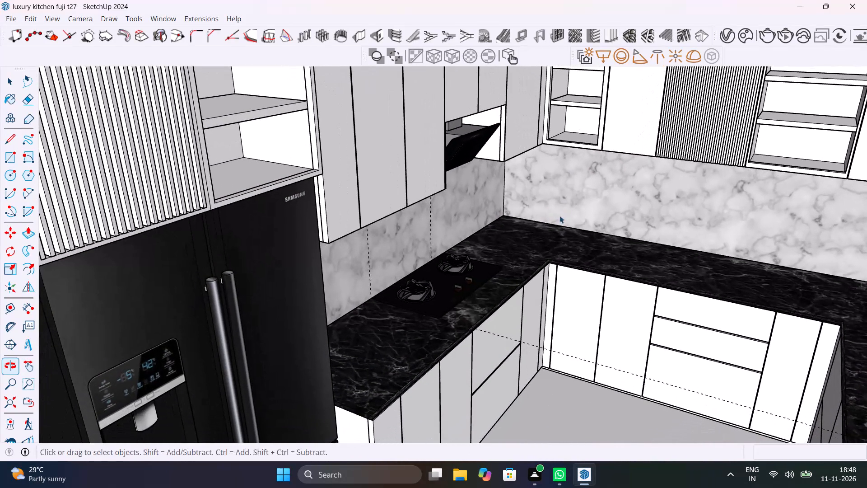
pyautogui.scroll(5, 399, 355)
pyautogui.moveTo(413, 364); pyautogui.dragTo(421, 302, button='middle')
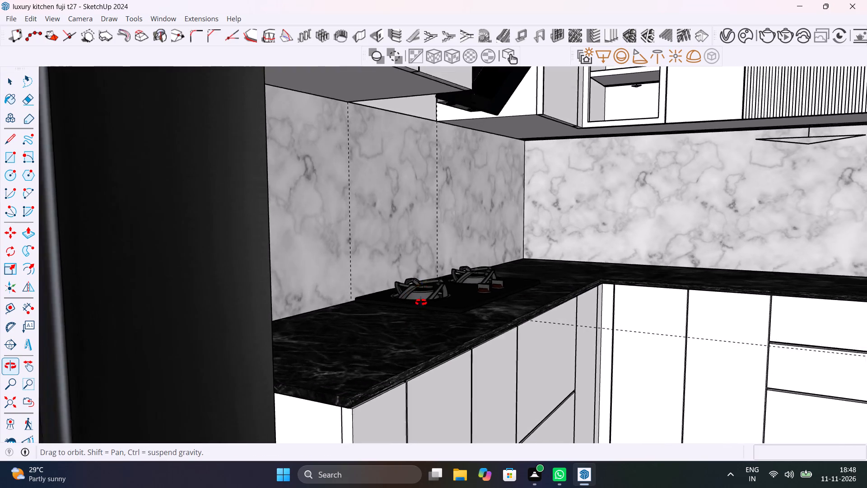
# Search the Chaos Cosmos asset library for marble.
pyautogui.moveTo(421, 302); pyautogui.dragTo(402, 349, button='middle')
pyautogui.scroll(1, 402, 349)
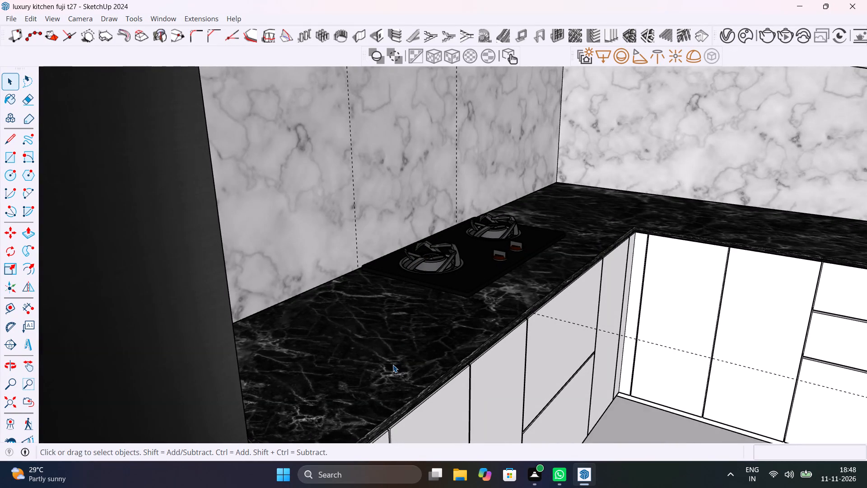
pyautogui.scroll(-4, 400, 343)
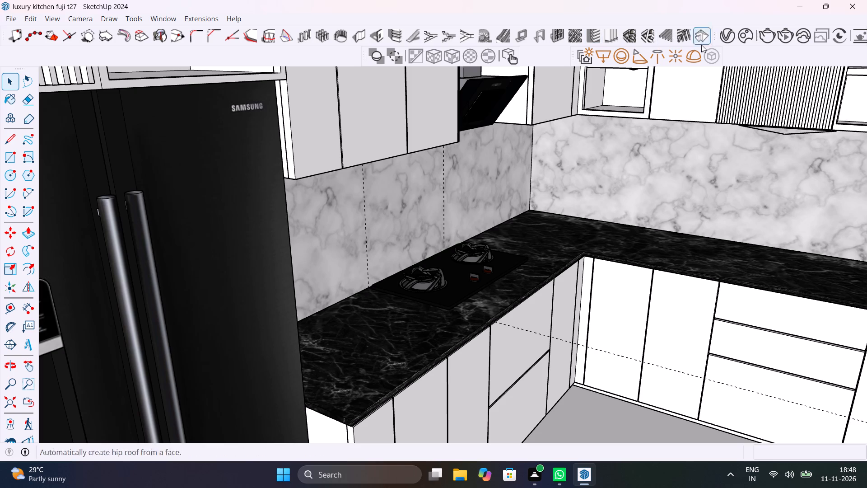
pyautogui.click(744, 38)
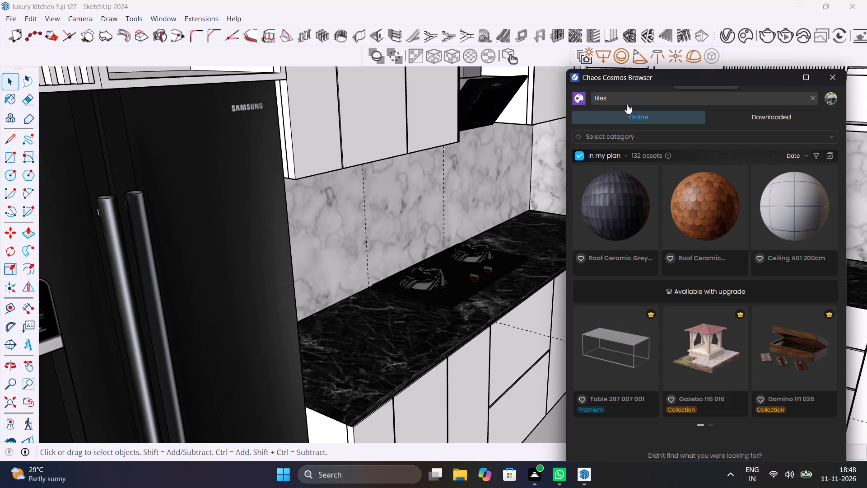
pyautogui.scroll(-4, 701, 217)
pyautogui.scroll(8, 701, 217)
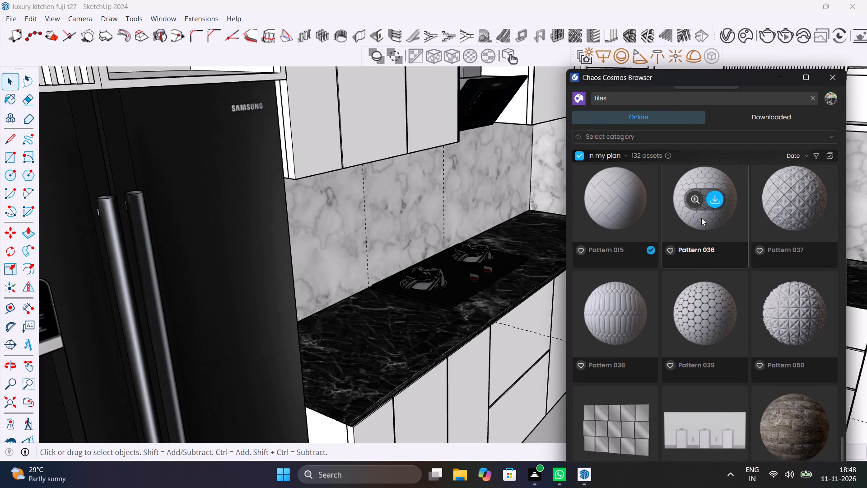
pyautogui.click(722, 98)
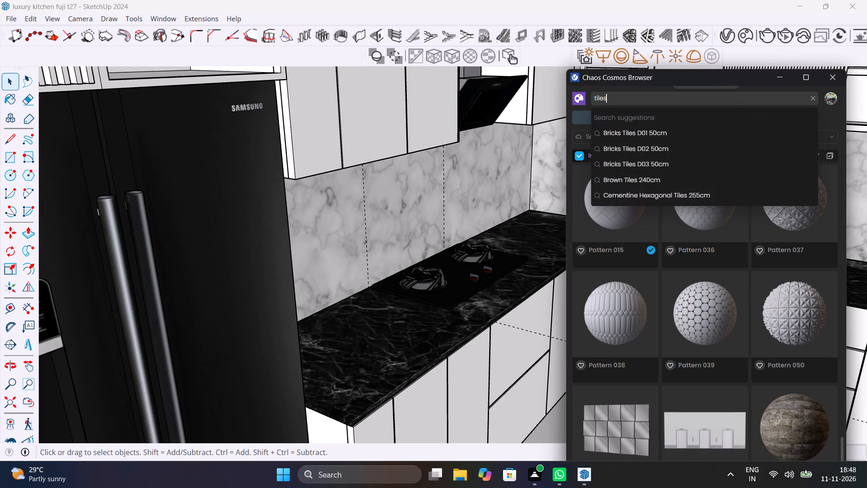
pyautogui.press('BackSpace')
pyautogui.press('BackSpace')
pyautogui.press('BackSpace')
pyautogui.press('BackSpace')
pyautogui.press('BackSpace')
pyautogui.press('BackSpace')
pyautogui.press('BackSpace')
pyautogui.press('BackSpace')
pyautogui.press('BackSpace')
pyautogui.press('BackSpace')
pyautogui.press('BackSpace')
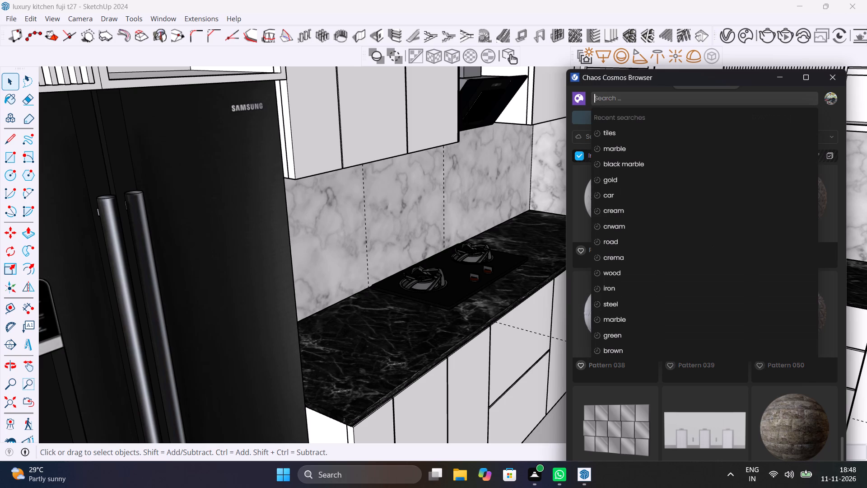
pyautogui.write('MARBLE')
pyautogui.press('Return')
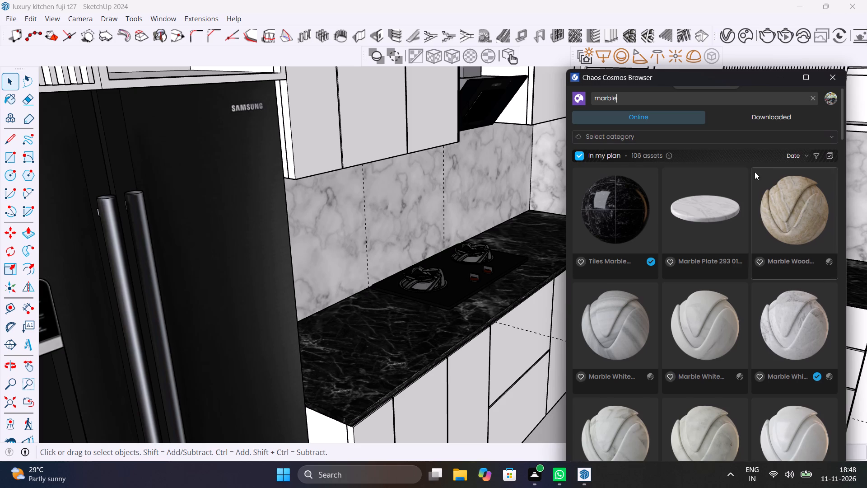
# Browse the marble assets and import the Marble C 150cm material into the scene.
pyautogui.scroll(-4, 755, 172)
pyautogui.scroll(-2, 752, 210)
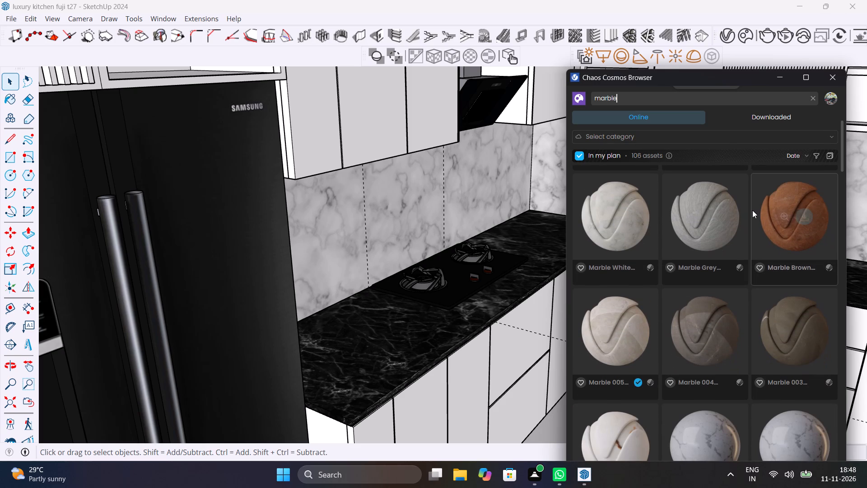
pyautogui.scroll(-5, 752, 210)
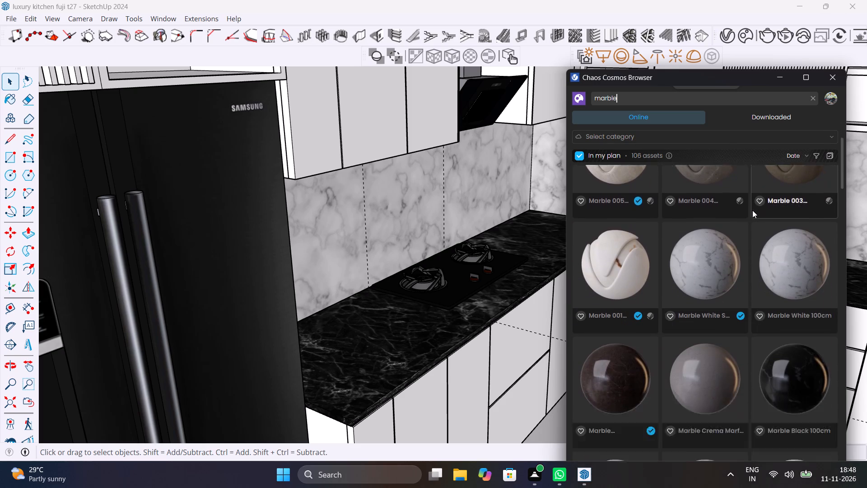
pyautogui.scroll(-3, 752, 210)
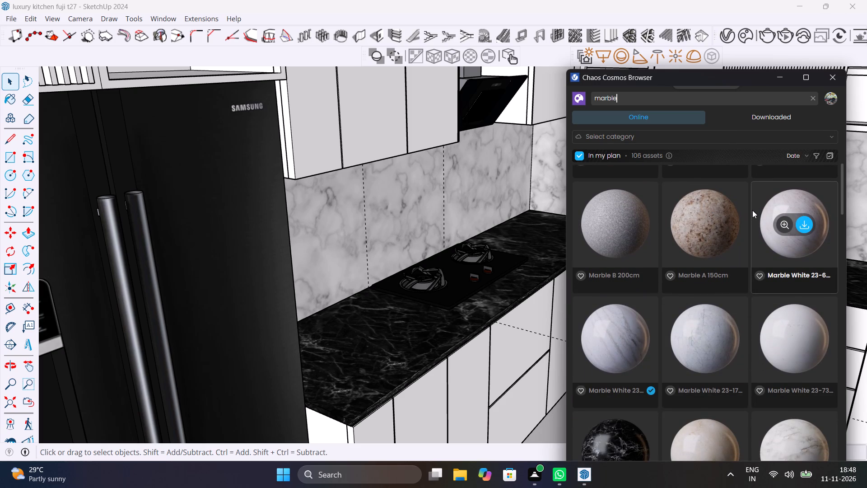
pyautogui.scroll(-3, 752, 210)
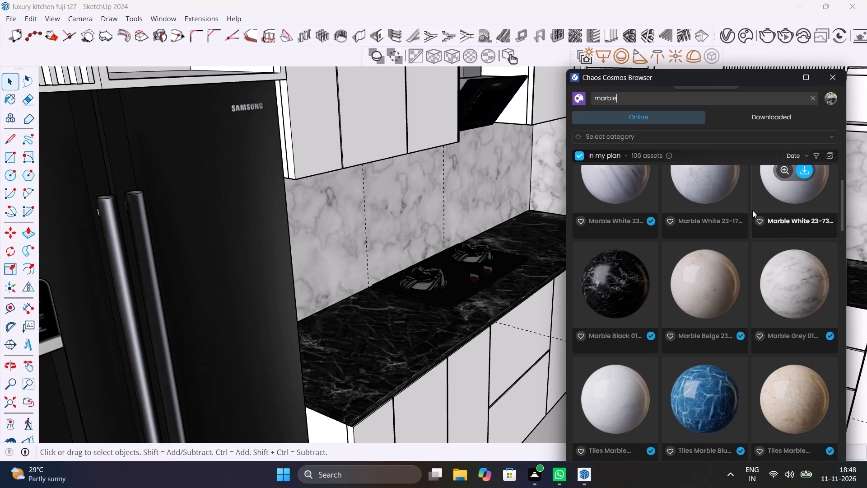
pyautogui.scroll(-3, 752, 210)
pyautogui.scroll(-2, 740, 282)
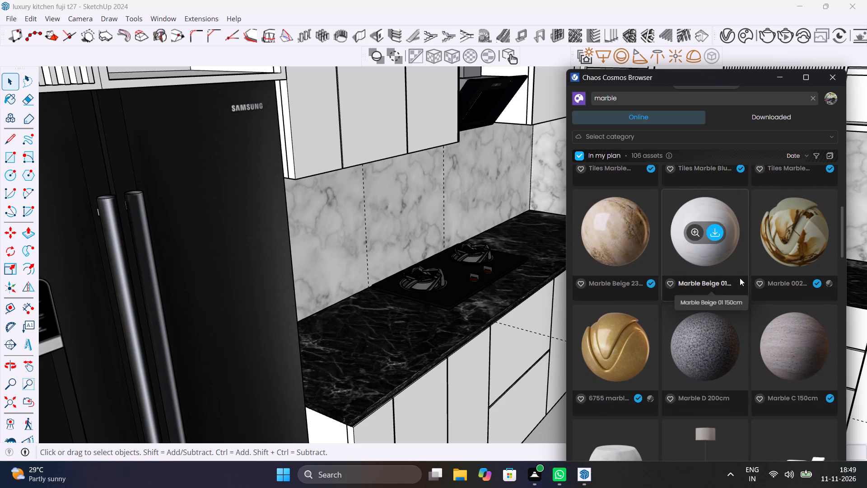
pyautogui.scroll(-3, 740, 278)
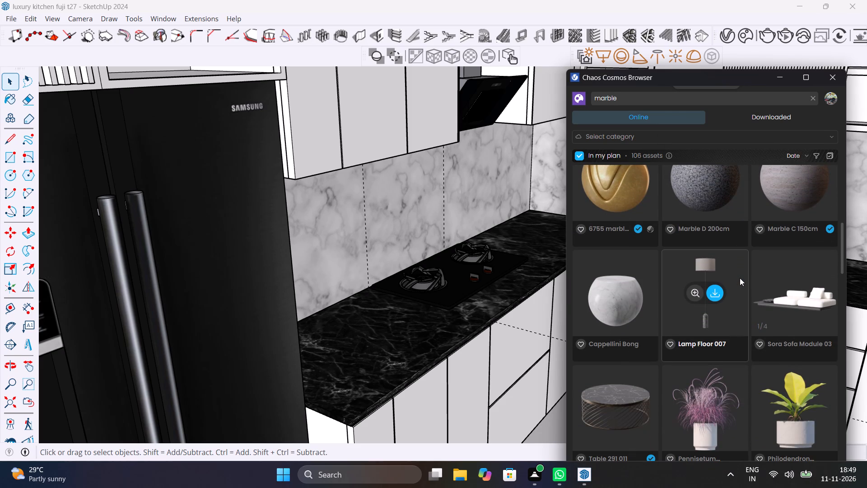
pyautogui.scroll(1, 740, 278)
pyautogui.click(797, 235)
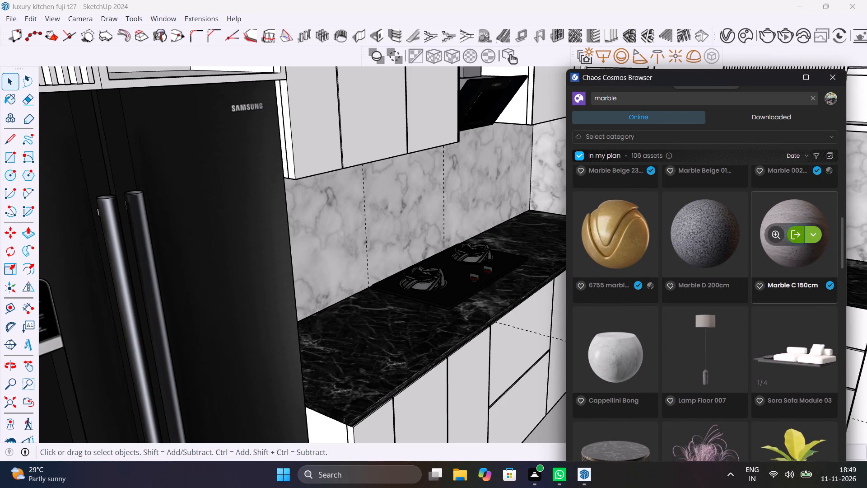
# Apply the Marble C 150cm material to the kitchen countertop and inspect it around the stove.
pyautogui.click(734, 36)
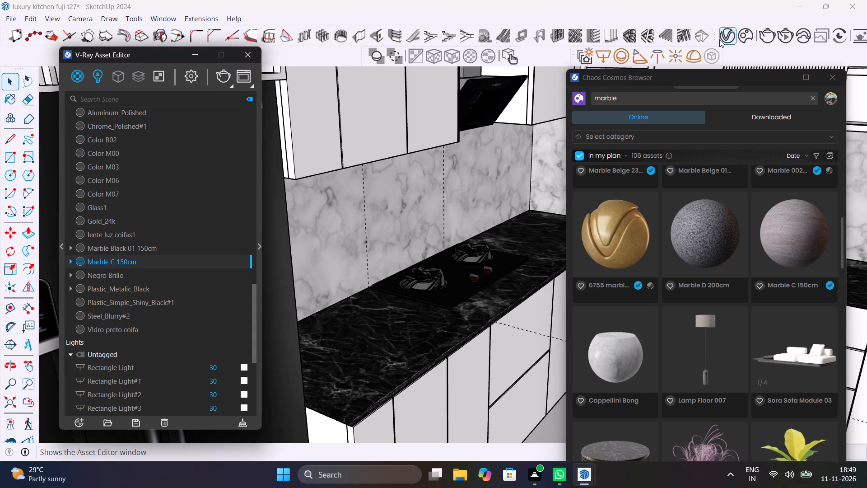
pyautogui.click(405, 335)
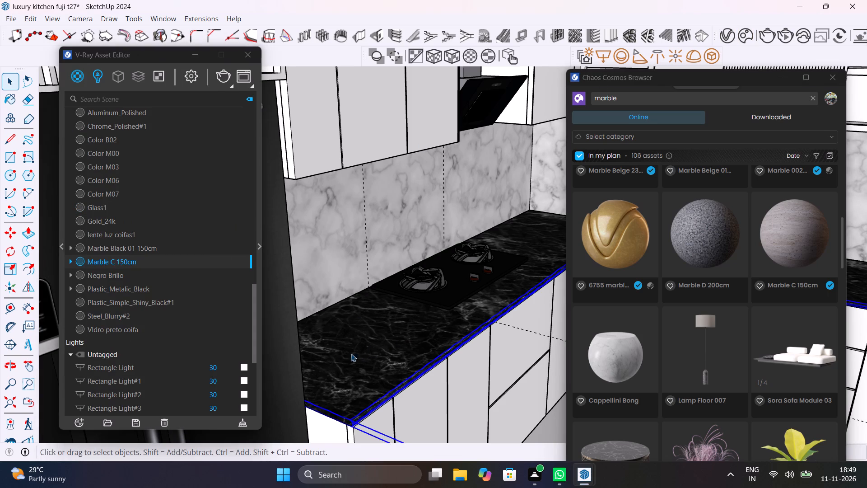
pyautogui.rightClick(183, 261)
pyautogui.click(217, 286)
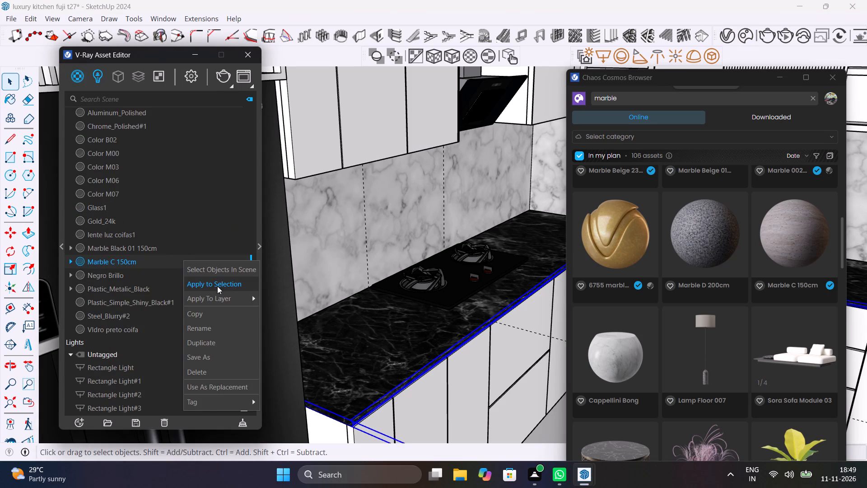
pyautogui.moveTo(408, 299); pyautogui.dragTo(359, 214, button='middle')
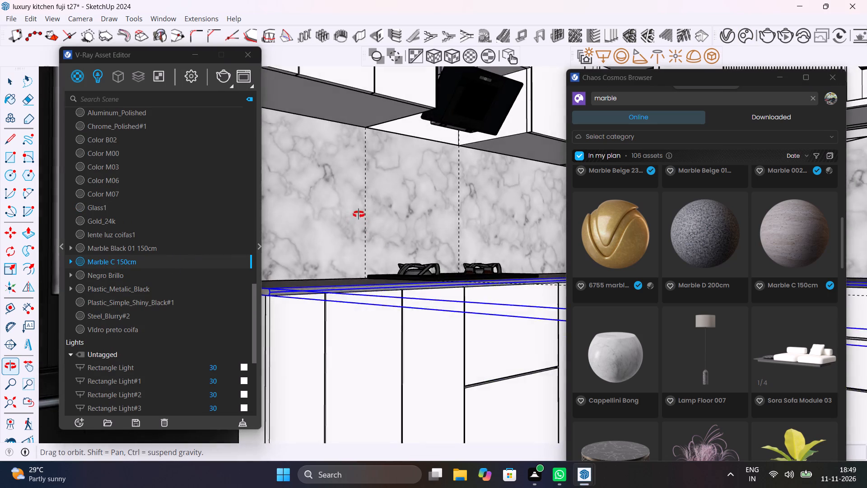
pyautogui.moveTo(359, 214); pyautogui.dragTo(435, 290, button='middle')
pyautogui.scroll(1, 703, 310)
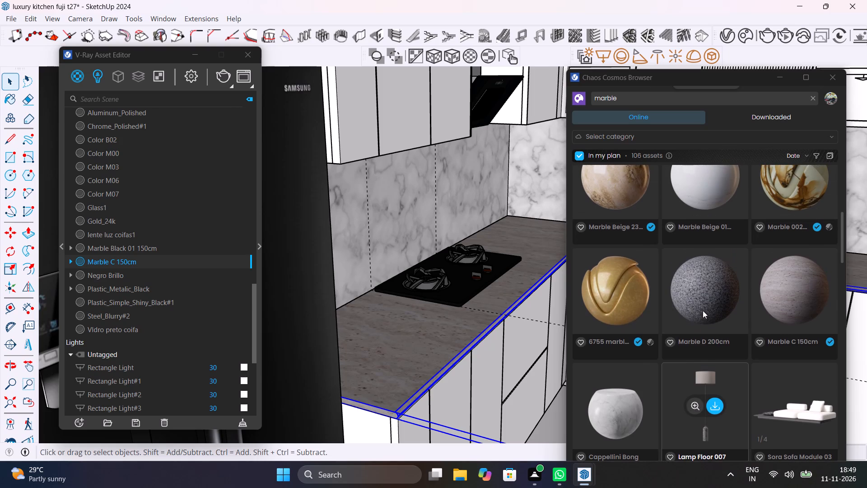
# Download and import the Marble White 23-17 150cm material, and apply it to the countertop.
pyautogui.scroll(4, 647, 387)
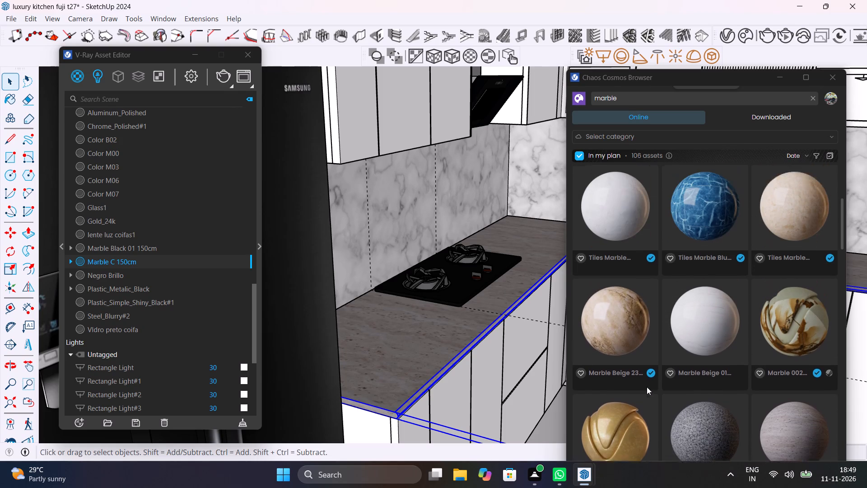
pyautogui.scroll(3, 690, 351)
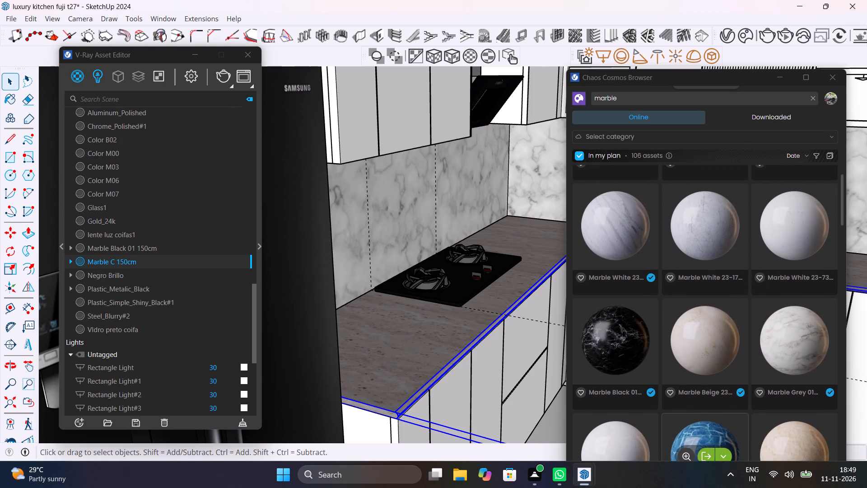
pyautogui.scroll(1, 690, 351)
pyautogui.click(718, 280)
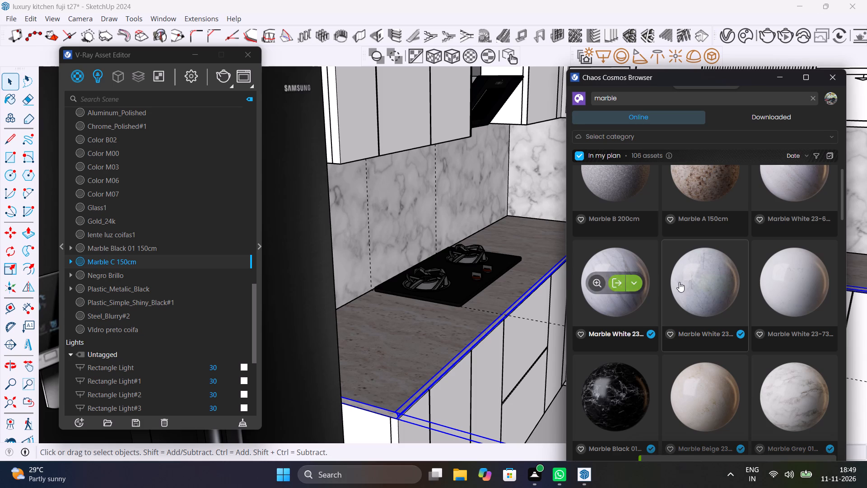
pyautogui.click(703, 282)
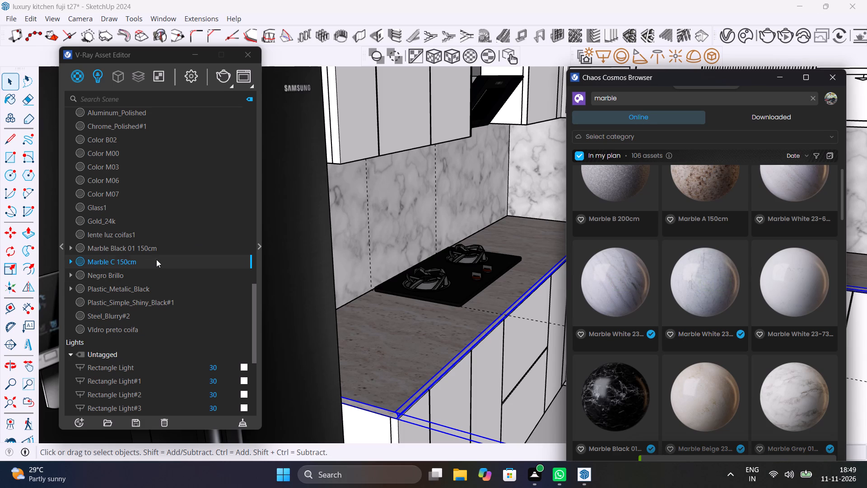
pyautogui.rightClick(164, 277)
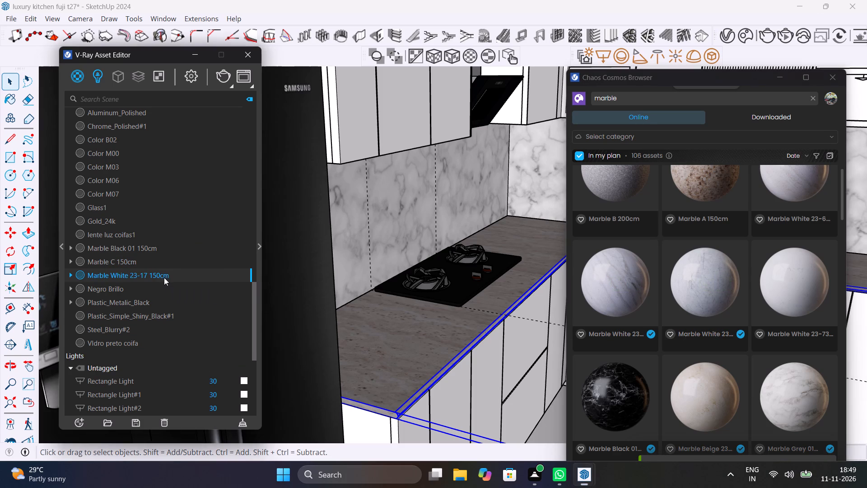
pyautogui.click(225, 151)
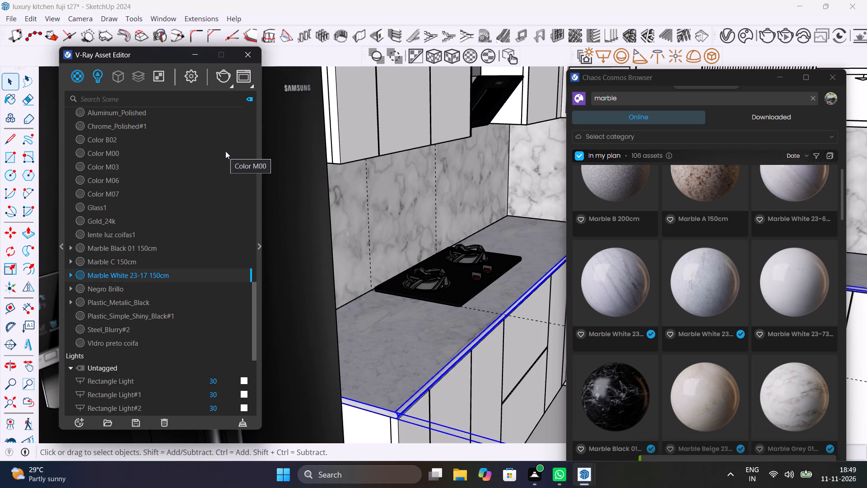
# Remap the countertop's marble texture with a cubic projection scaled to the object's bounding box.
pyautogui.click(433, 58)
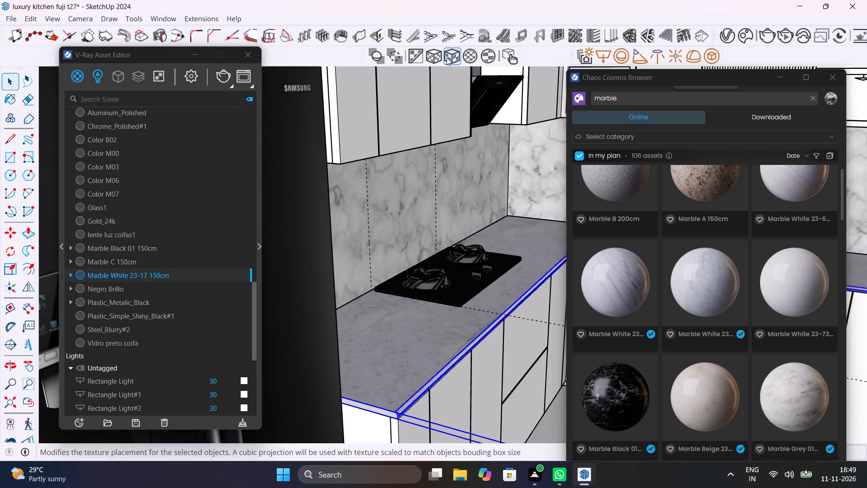
pyautogui.click(447, 57)
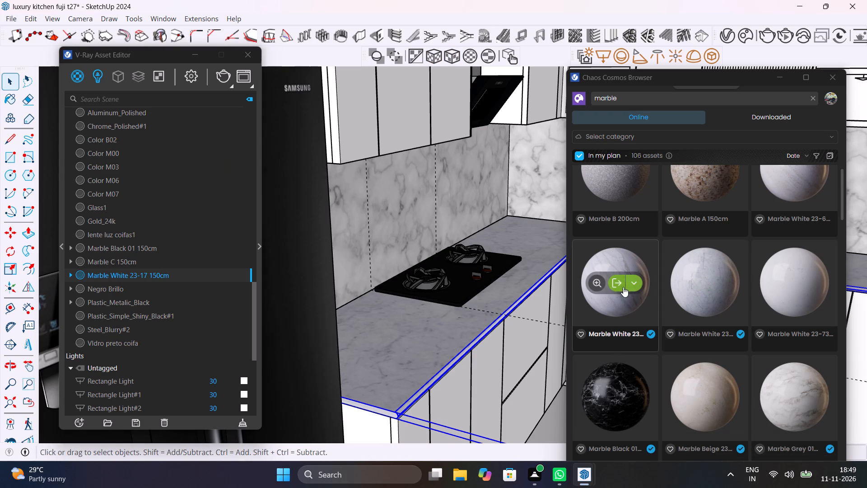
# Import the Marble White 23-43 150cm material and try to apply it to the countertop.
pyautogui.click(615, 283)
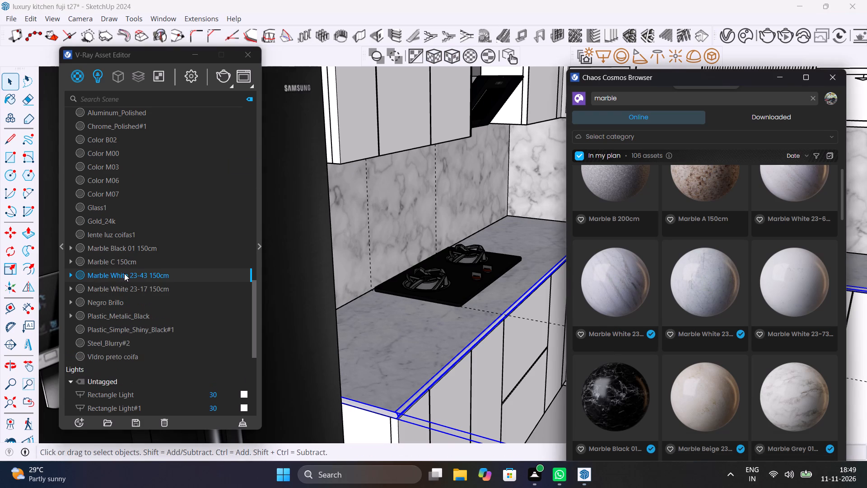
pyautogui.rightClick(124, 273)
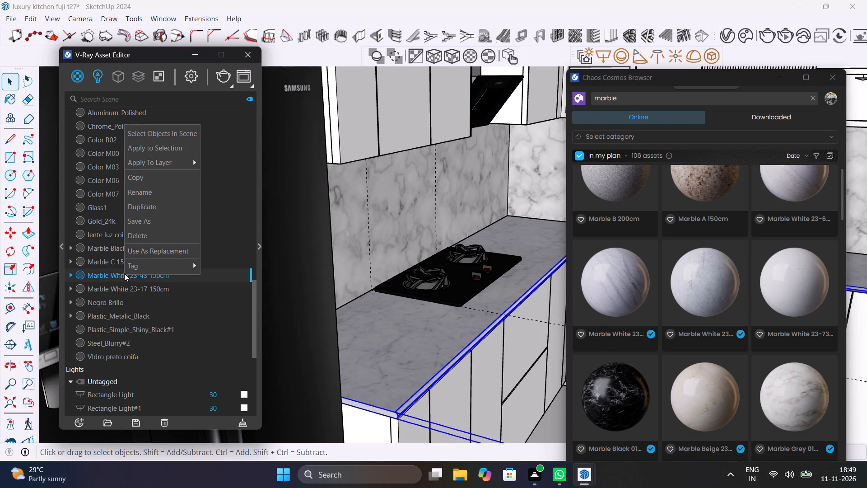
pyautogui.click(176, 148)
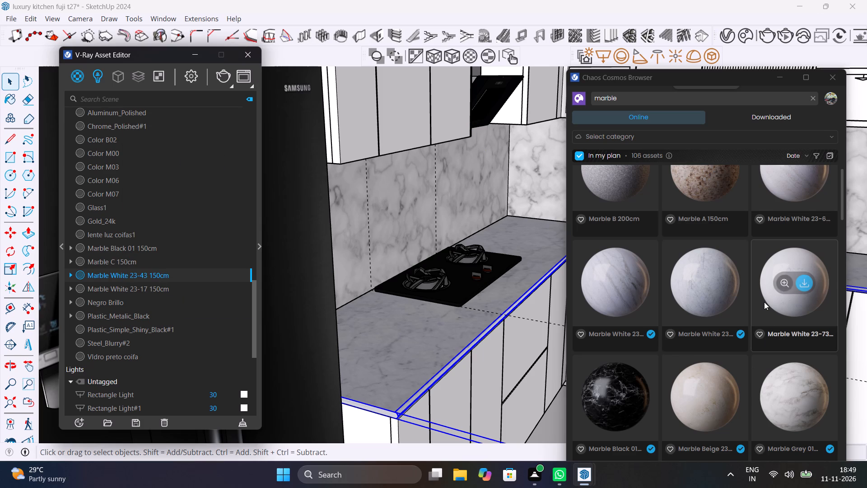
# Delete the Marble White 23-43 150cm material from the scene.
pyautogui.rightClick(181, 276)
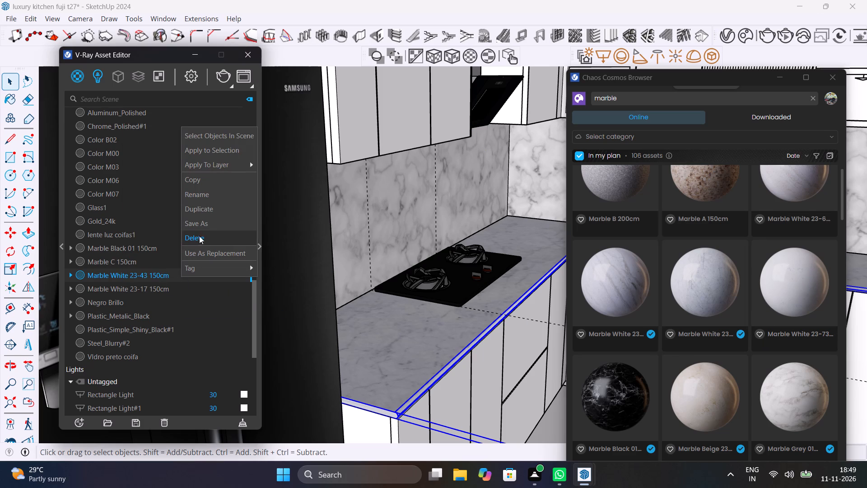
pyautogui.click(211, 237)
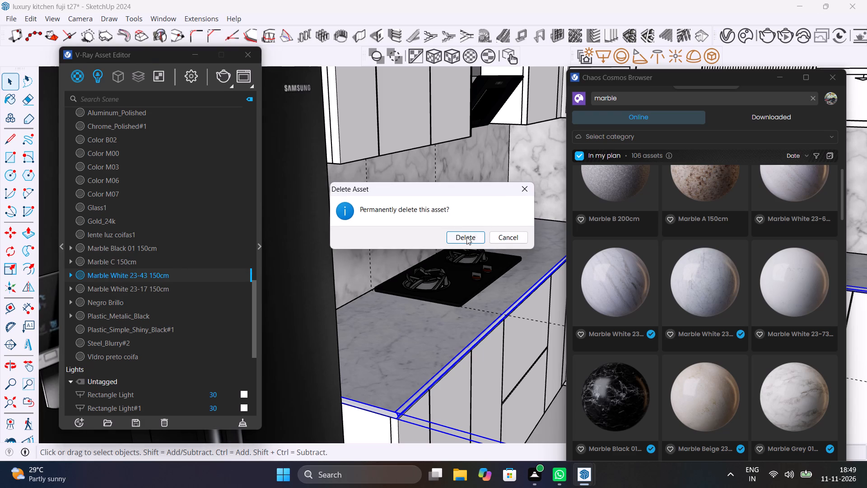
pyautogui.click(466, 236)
# Delete the Marble White 23-17 150cm material from the scene.
pyautogui.scroll(-11, 184, 325)
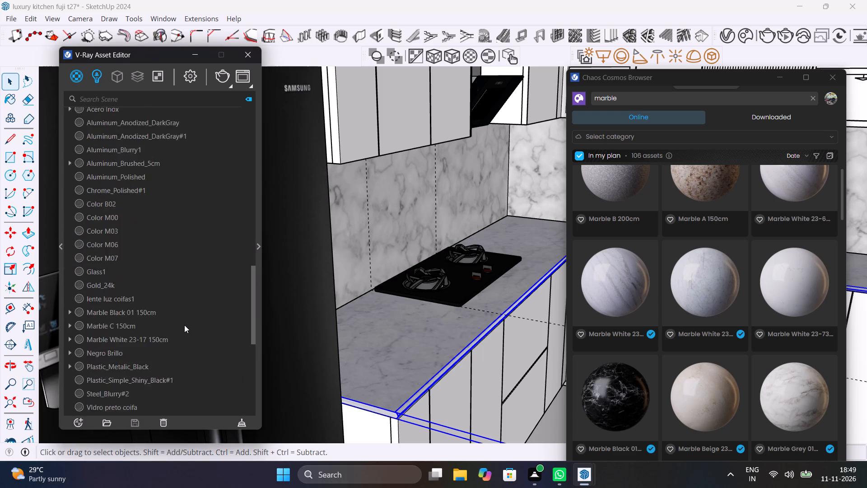
pyautogui.scroll(-3, 184, 325)
pyautogui.scroll(1, 184, 325)
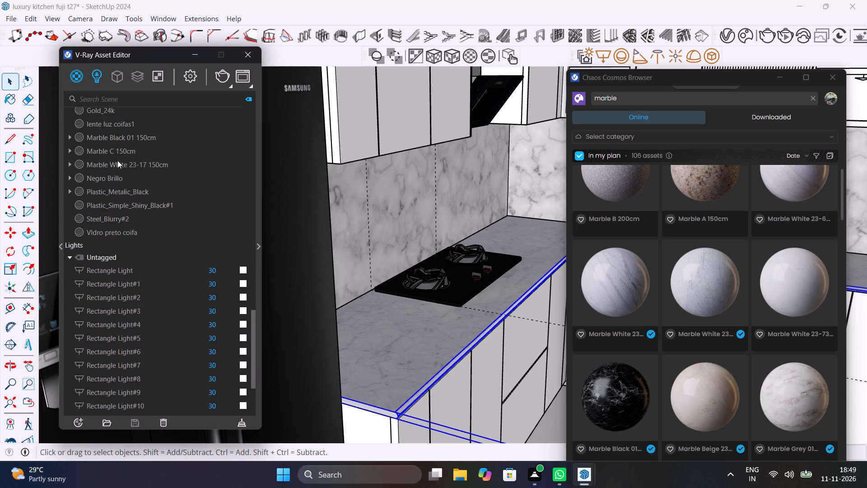
pyautogui.scroll(1, 117, 139)
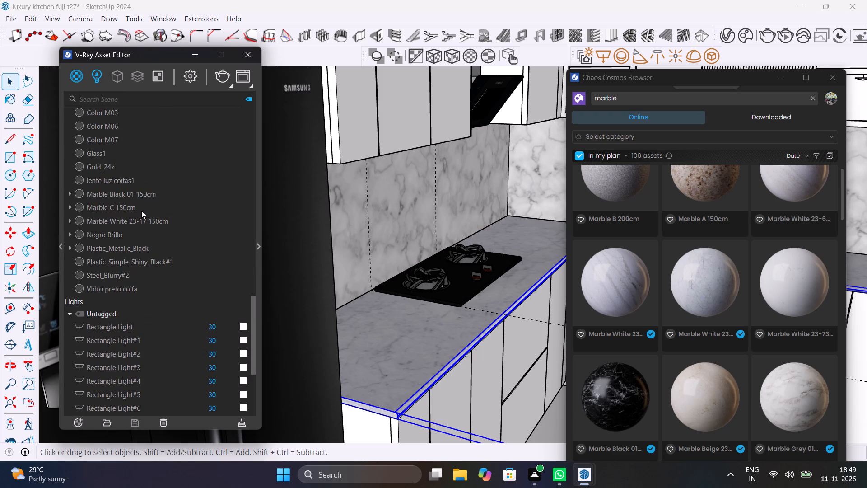
pyautogui.click(157, 219)
pyautogui.rightClick(157, 219)
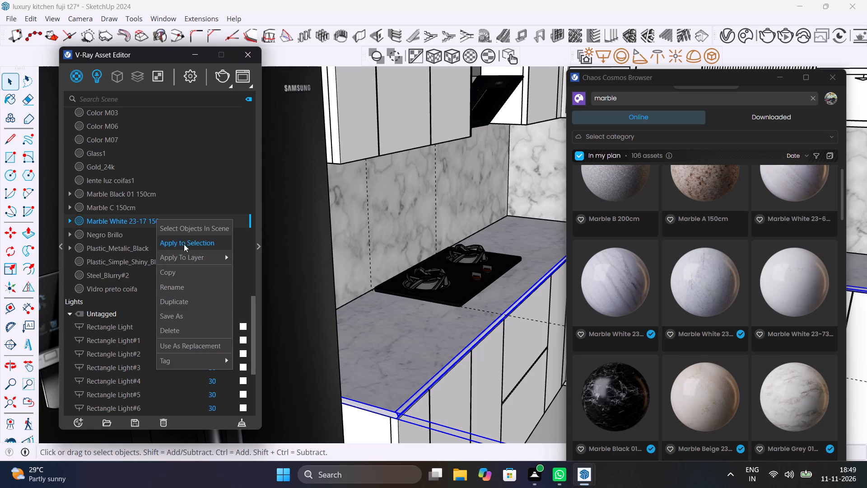
pyautogui.click(190, 325)
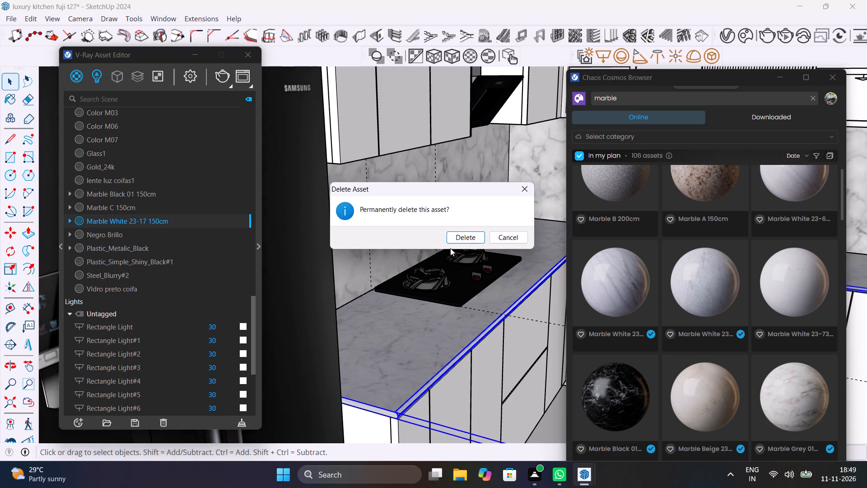
pyautogui.click(458, 238)
# Download the Marble Grey and Marble Wood Grain materials from the marble assets, and import Marble Grey 23.82cm into the scene.
pyautogui.scroll(2, 769, 226)
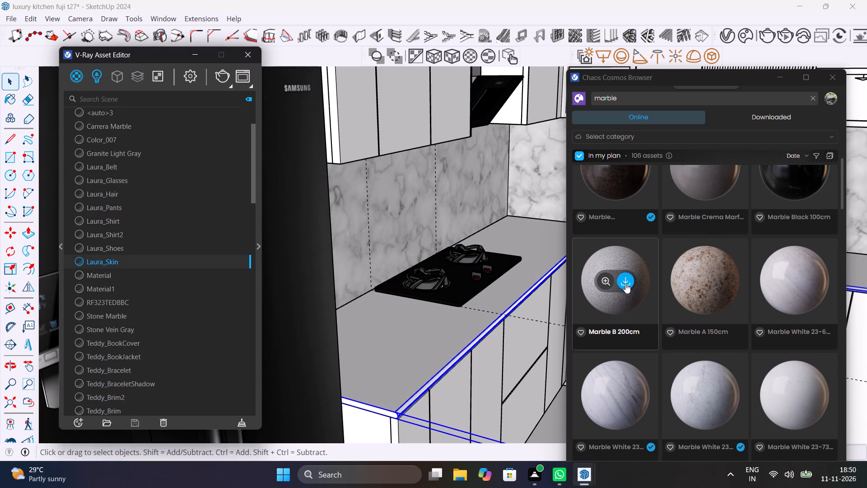
pyautogui.scroll(3, 745, 288)
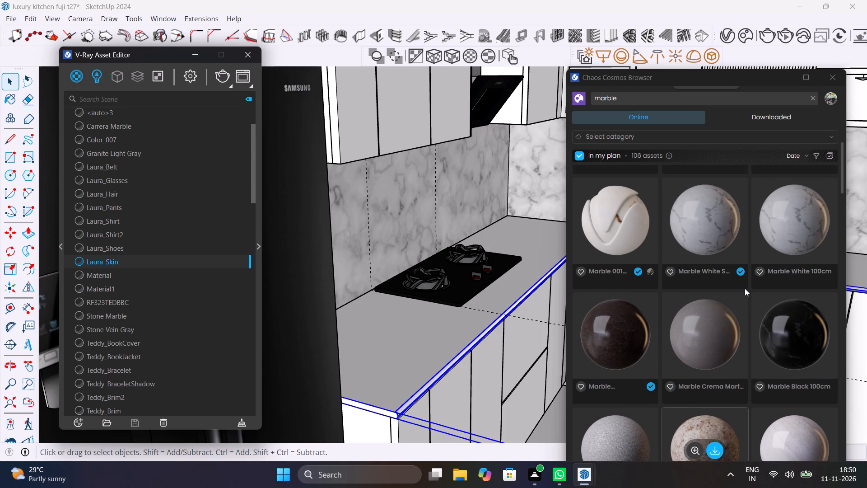
pyautogui.scroll(5, 745, 288)
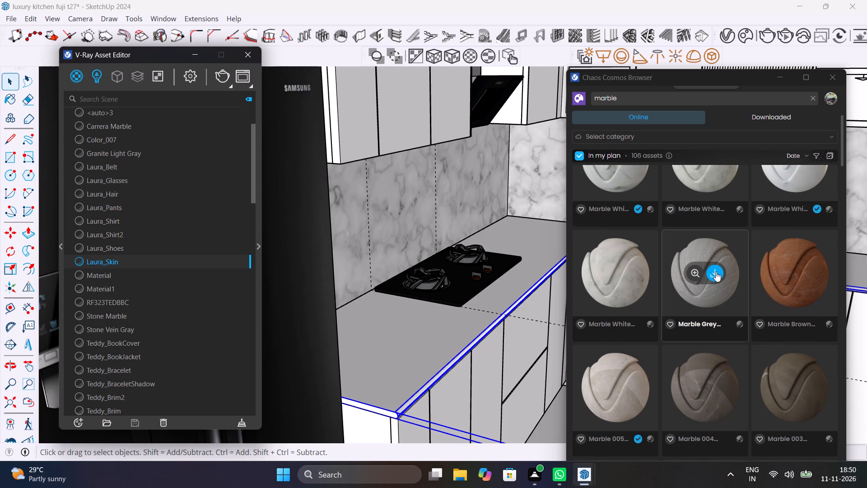
pyautogui.scroll(1, 716, 272)
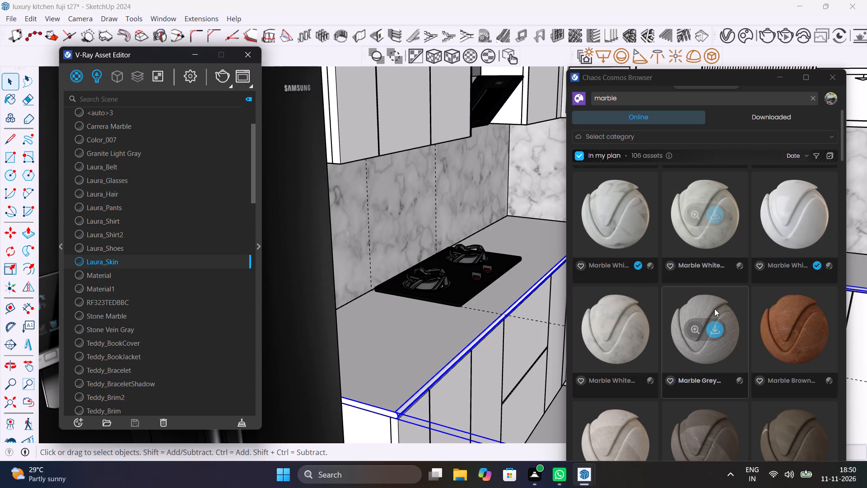
pyautogui.click(716, 330)
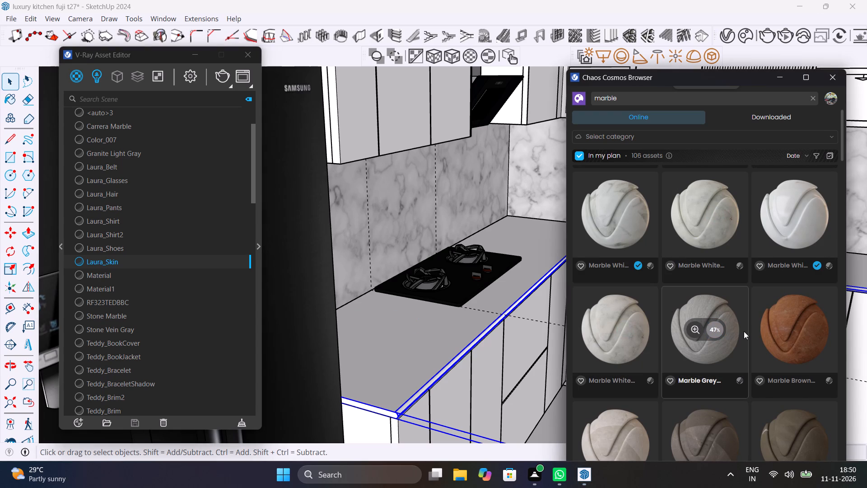
pyautogui.scroll(4, 744, 331)
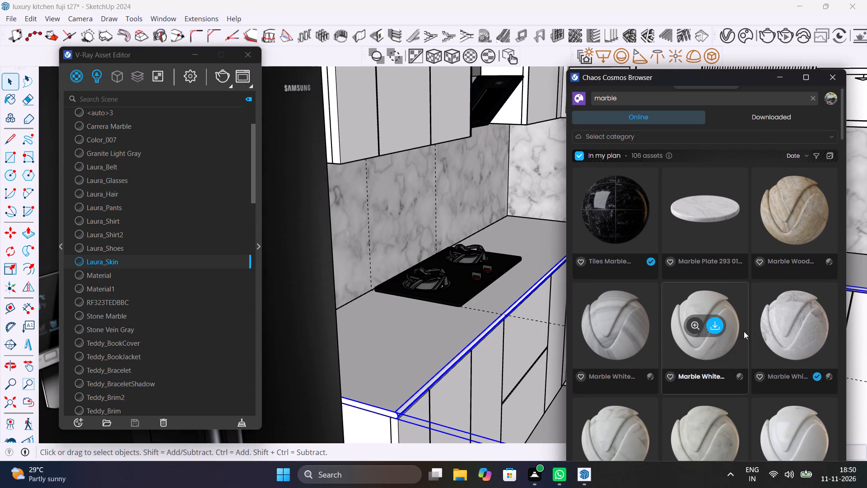
pyautogui.click(801, 207)
pyautogui.scroll(-2, 695, 257)
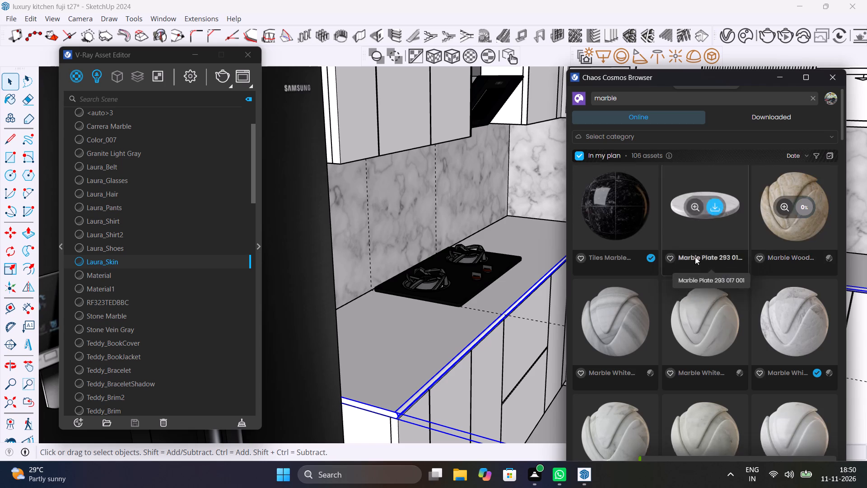
pyautogui.scroll(-2, 695, 257)
pyautogui.click(718, 328)
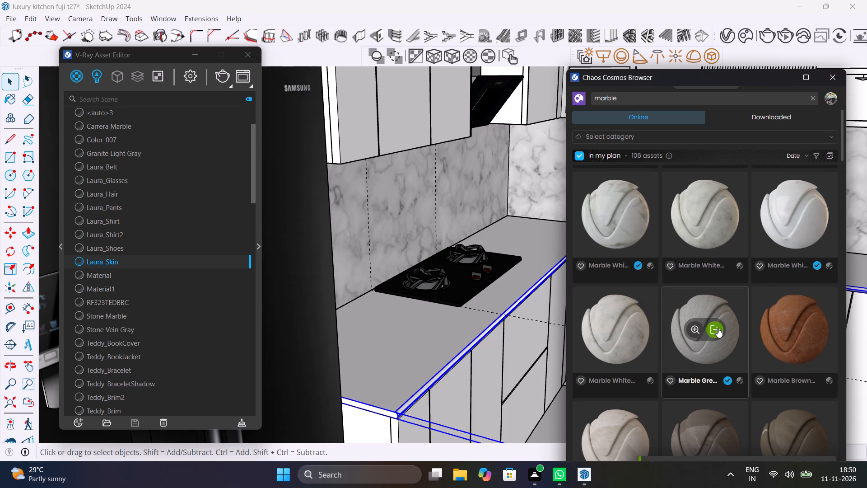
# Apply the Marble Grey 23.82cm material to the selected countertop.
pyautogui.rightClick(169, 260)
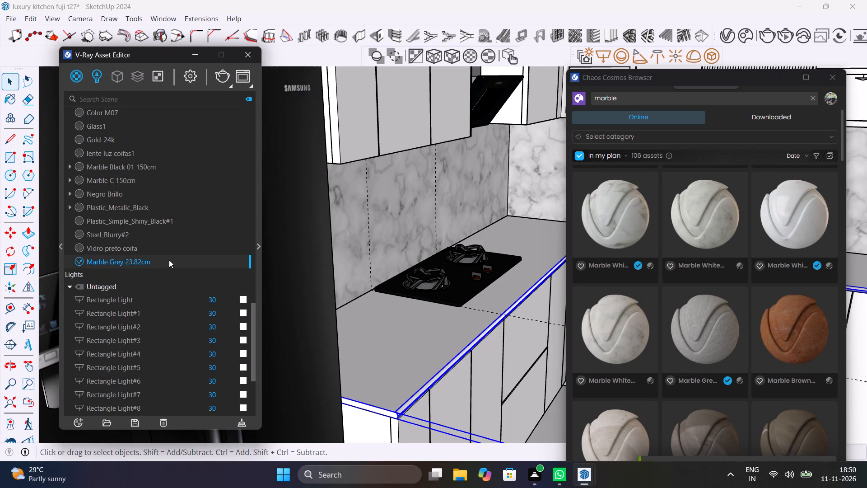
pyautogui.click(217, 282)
# Remap the countertop's texture with a cubic projection scaled to the object's bounding box.
pyautogui.scroll(-3, 452, 334)
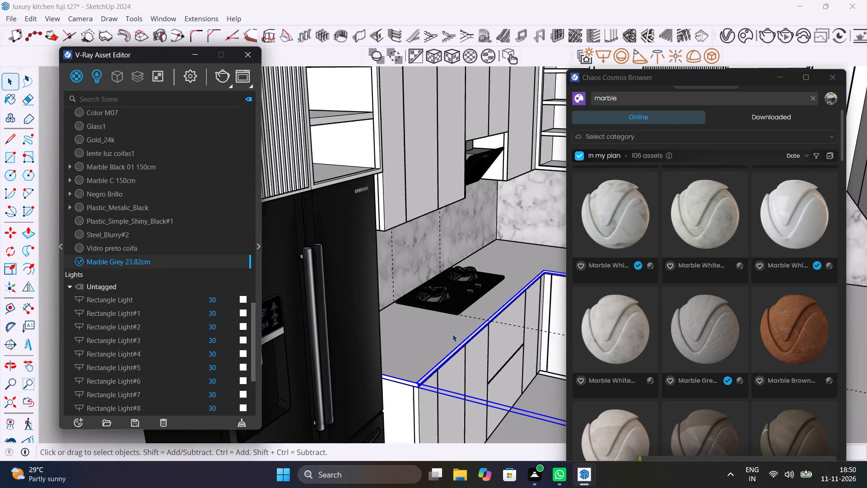
pyautogui.scroll(-17, 452, 334)
pyautogui.click(522, 207)
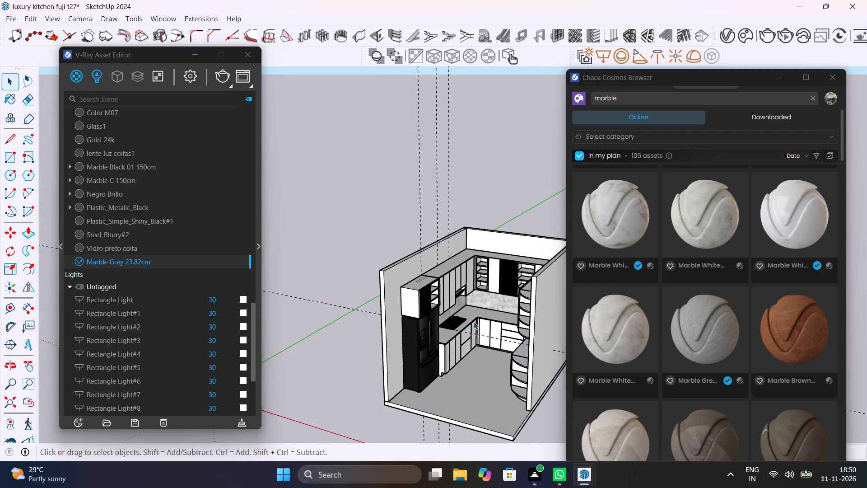
pyautogui.scroll(11, 462, 352)
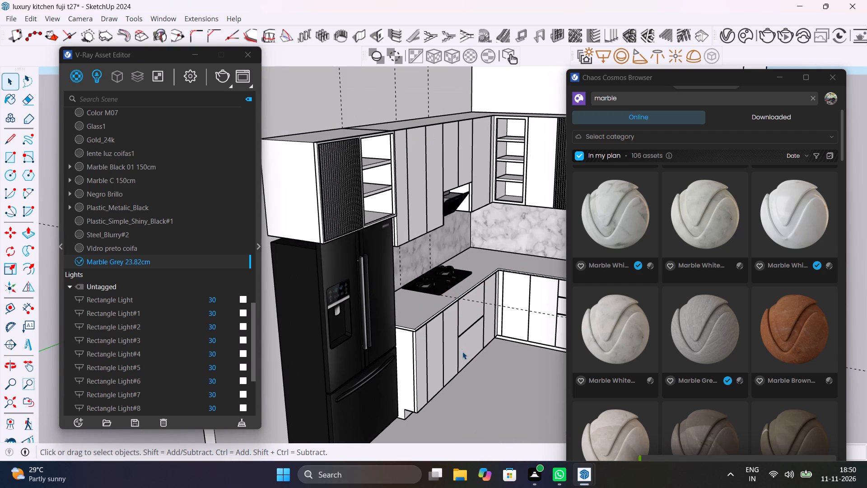
pyautogui.moveTo(456, 340); pyautogui.dragTo(453, 337, button='middle')
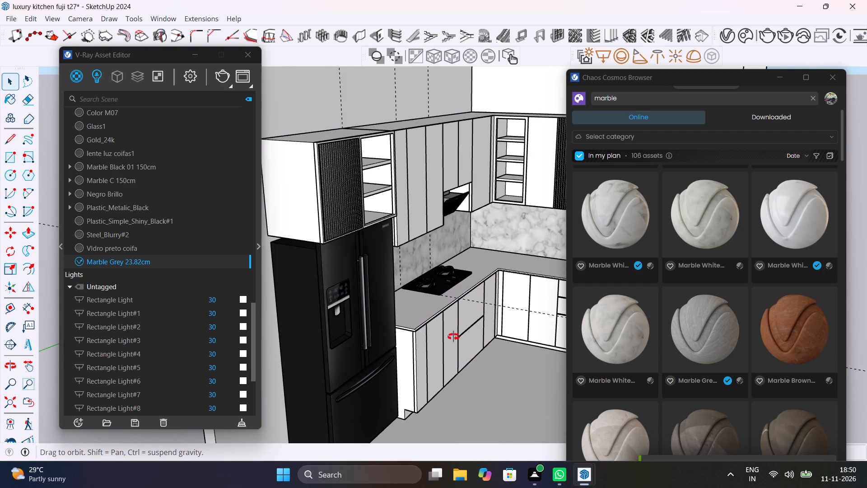
pyautogui.moveTo(453, 337); pyautogui.dragTo(447, 313, button='middle')
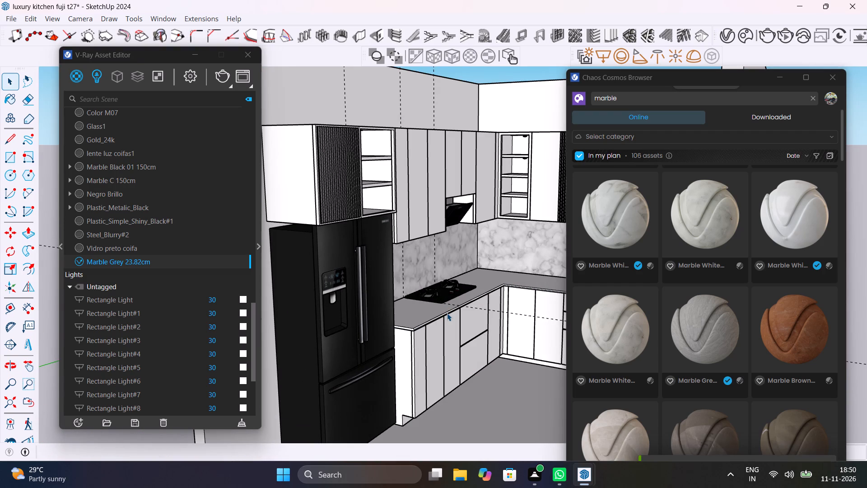
pyautogui.scroll(3, 447, 313)
pyautogui.moveTo(447, 314); pyautogui.dragTo(435, 292, button='middle')
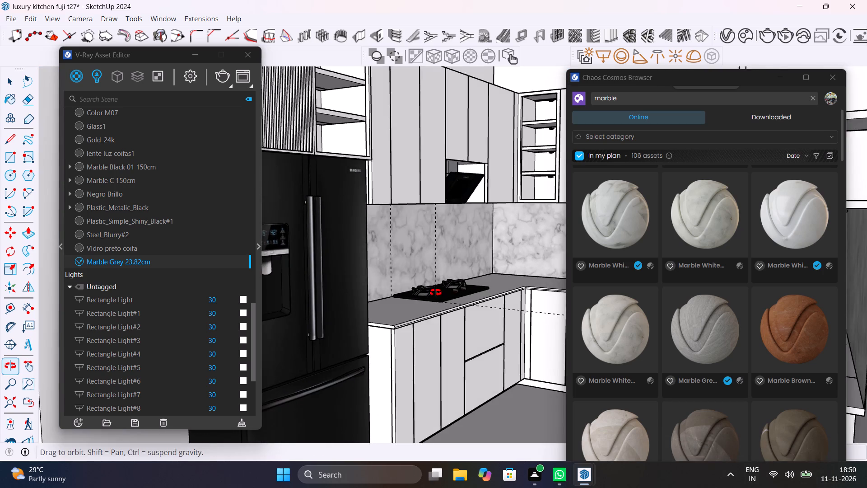
pyautogui.moveTo(435, 292); pyautogui.dragTo(431, 304, button='middle')
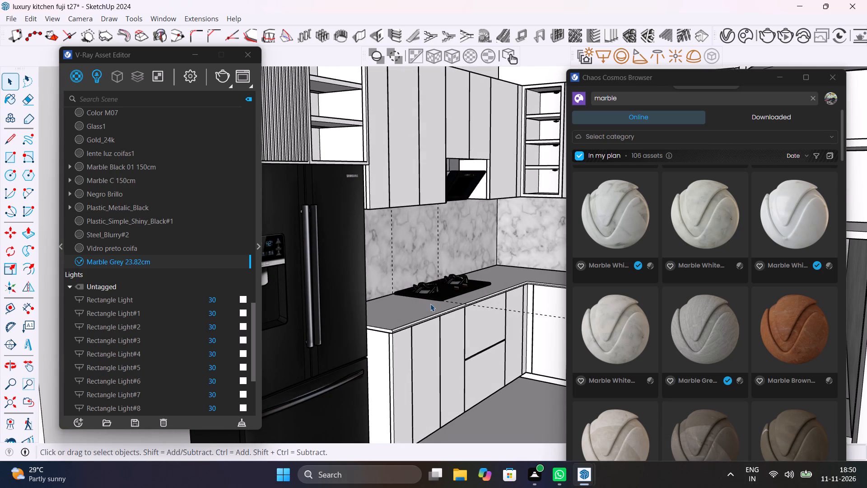
pyautogui.click(409, 311)
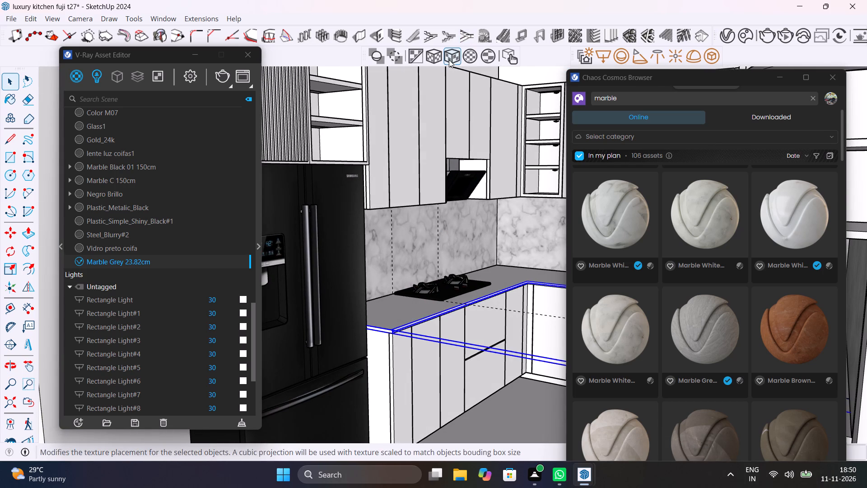
pyautogui.click(449, 60)
# Render the kitchen view, inspect the countertop around the gas stove up close, and close the render.
pyautogui.click(218, 74)
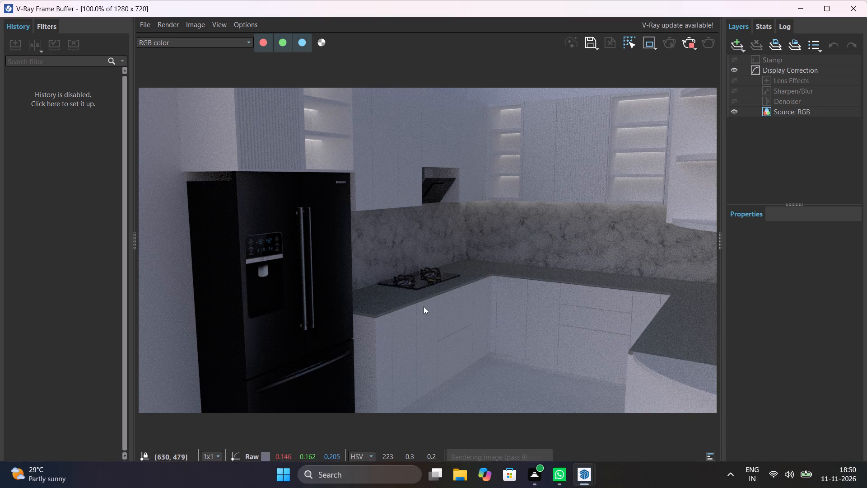
pyautogui.scroll(2, 398, 305)
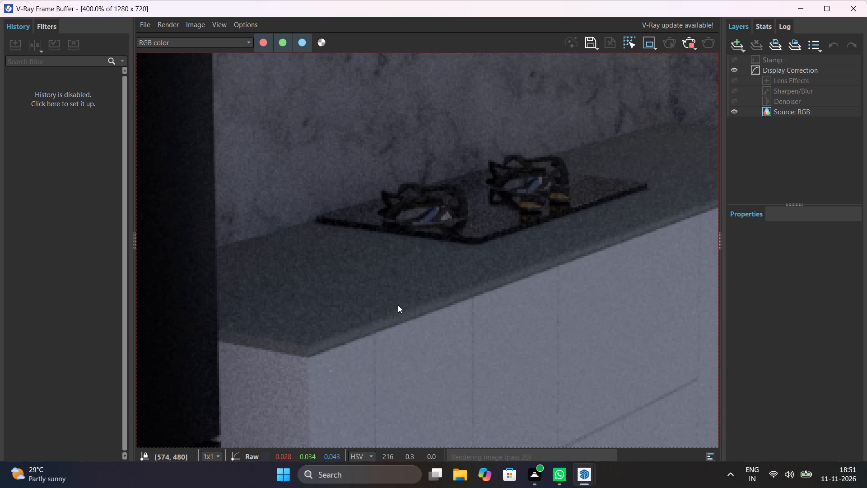
pyautogui.scroll(-2, 398, 305)
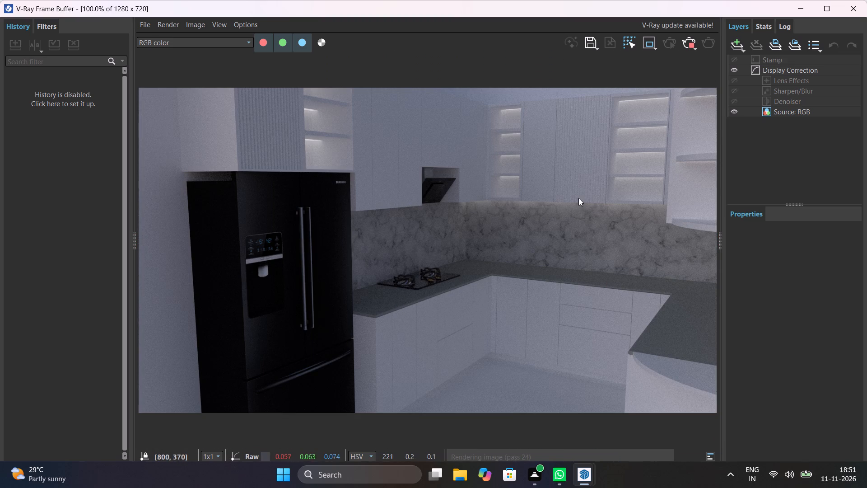
pyautogui.click(690, 42)
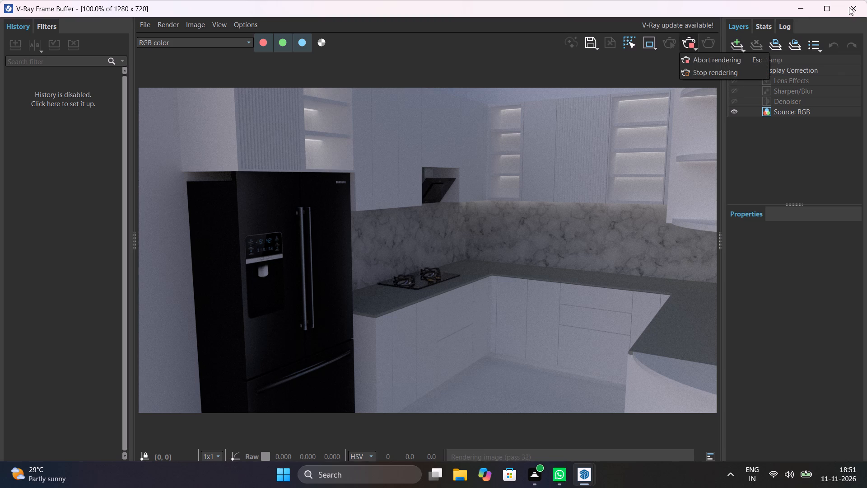
pyautogui.click(856, 8)
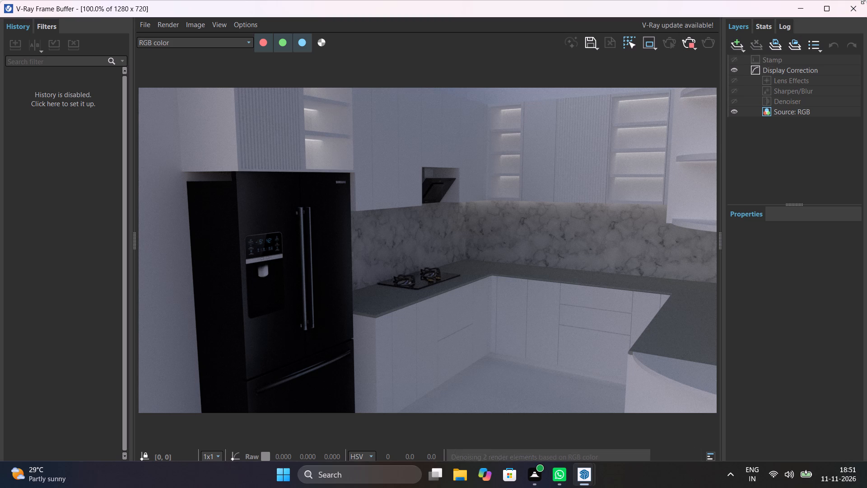
pyautogui.click(864, 7)
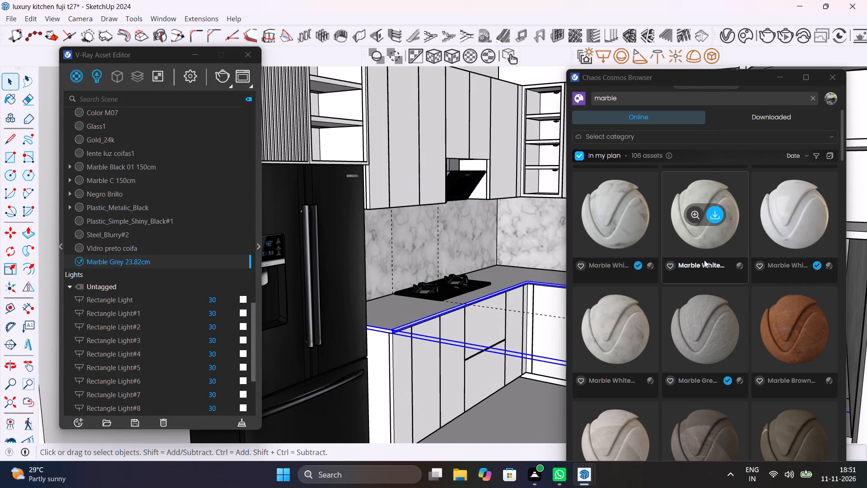
# Import the Marble Wood Grain 37.51cm material into the scene and apply it to the countertop.
pyautogui.scroll(1, 704, 260)
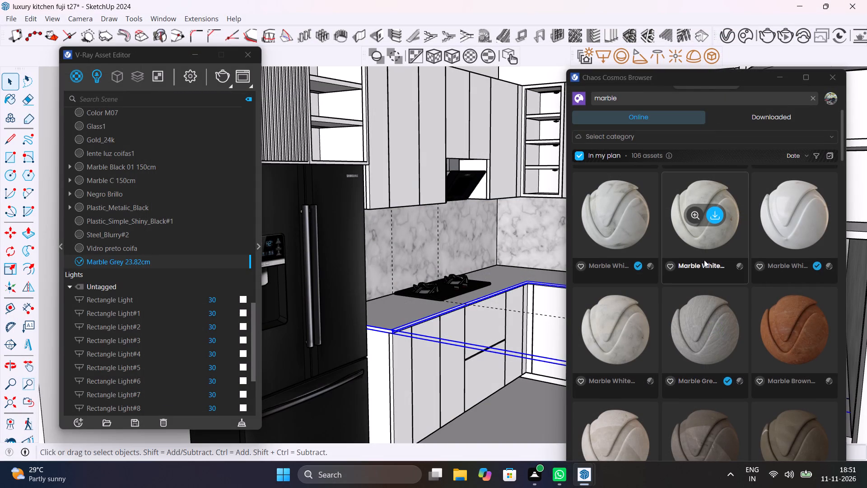
pyautogui.scroll(3, 704, 260)
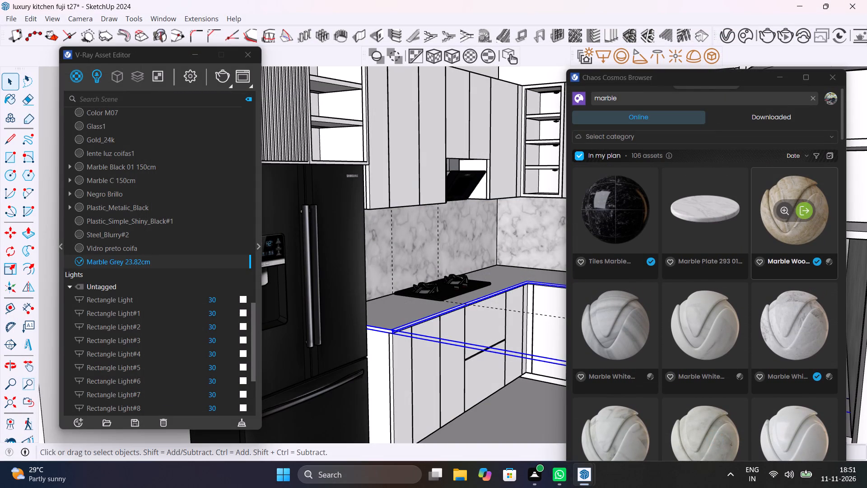
pyautogui.click(805, 213)
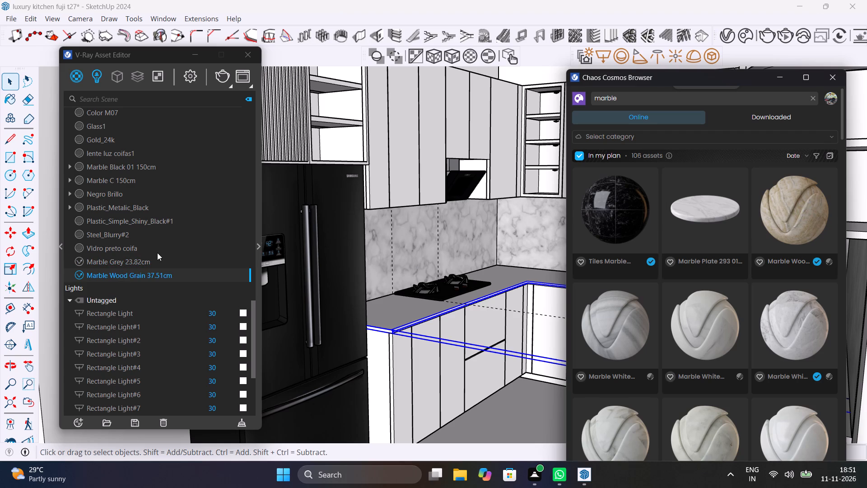
pyautogui.rightClick(158, 277)
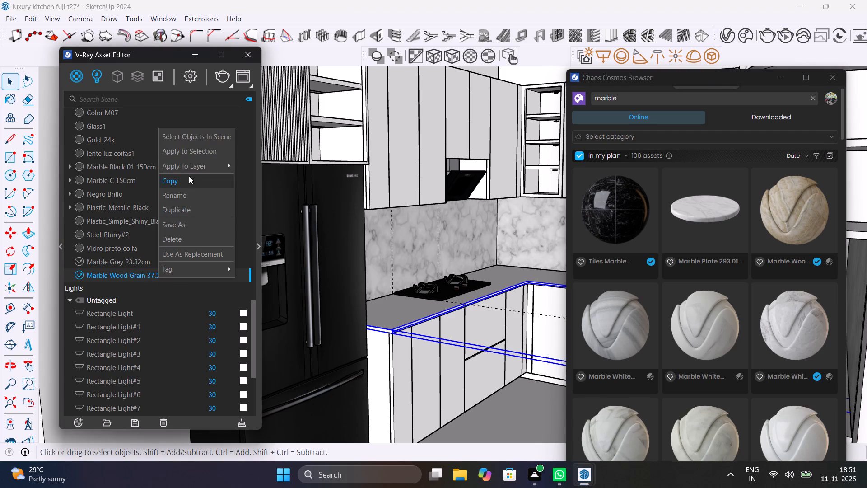
pyautogui.click(195, 153)
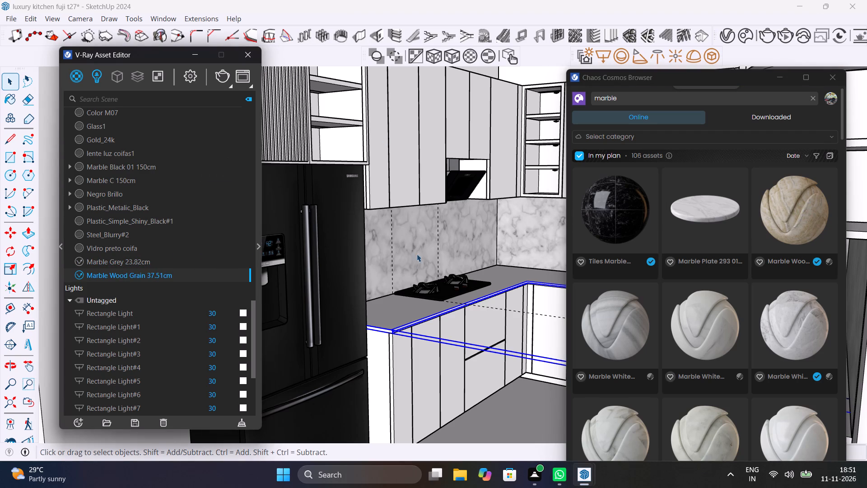
pyautogui.click(499, 251)
pyautogui.click(517, 362)
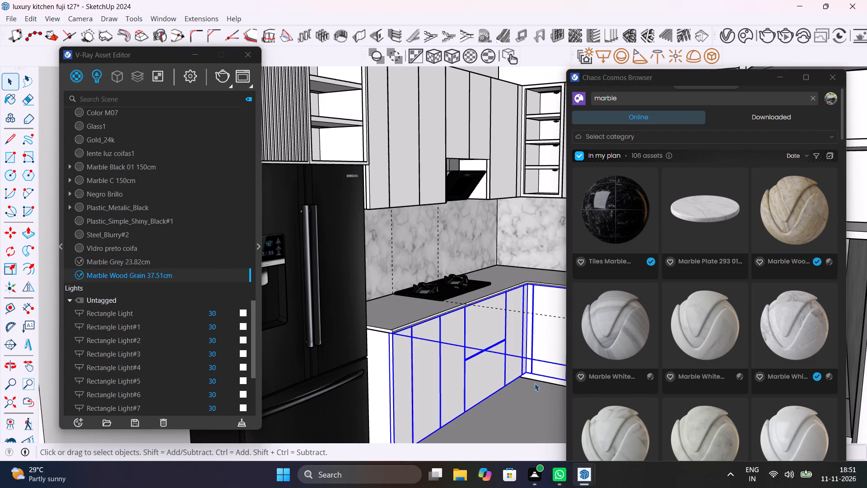
# Render the kitchen view and examine the countertop around the gas stove with the Marble Wood Grain 37.51cm material.
pyautogui.click(524, 402)
pyautogui.scroll(-4, 520, 401)
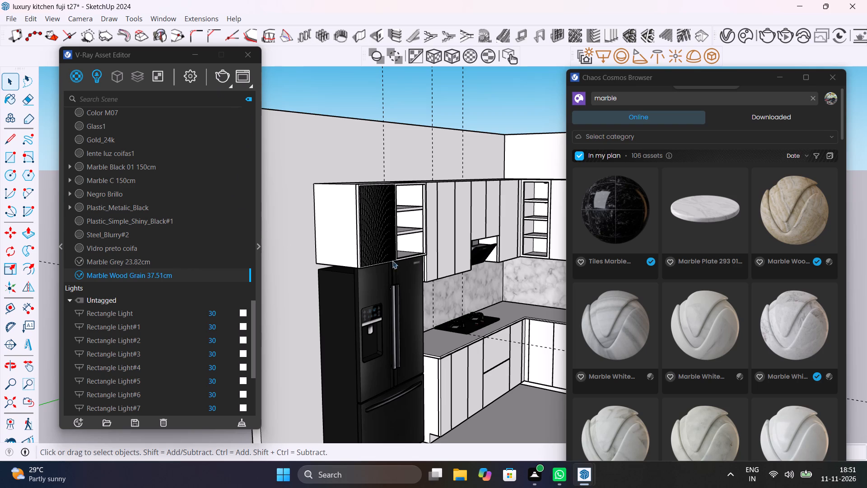
pyautogui.scroll(6, 464, 343)
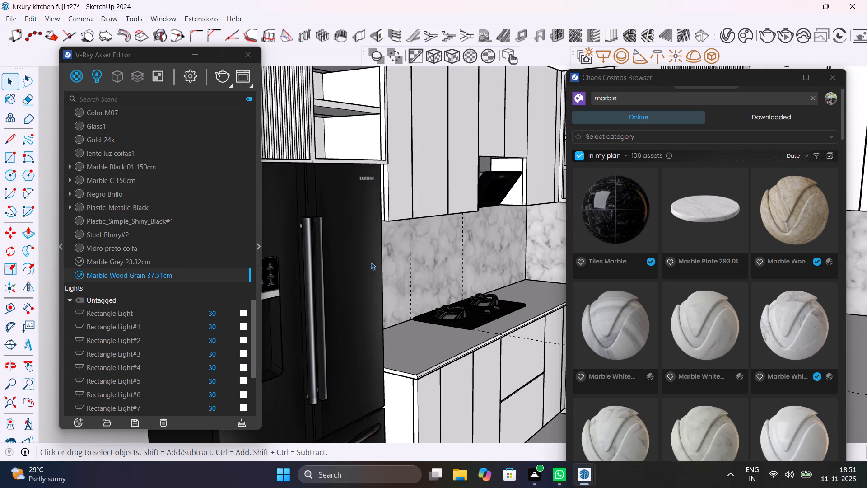
pyautogui.click(220, 77)
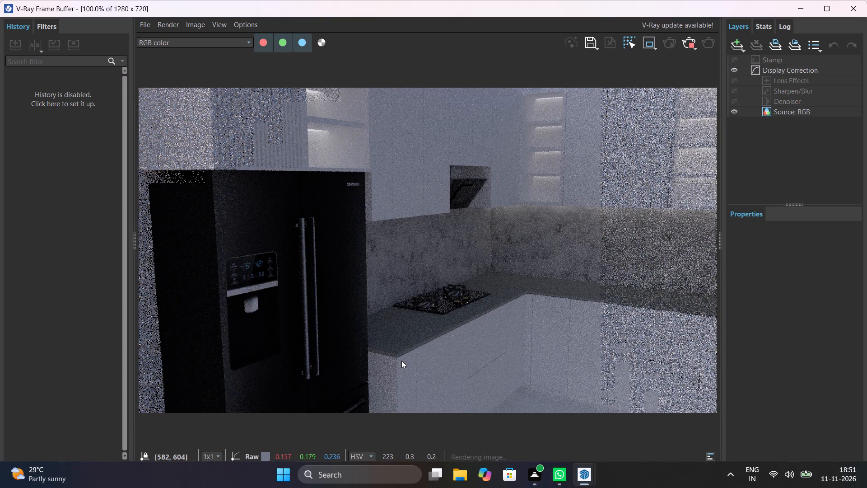
pyautogui.scroll(1, 401, 361)
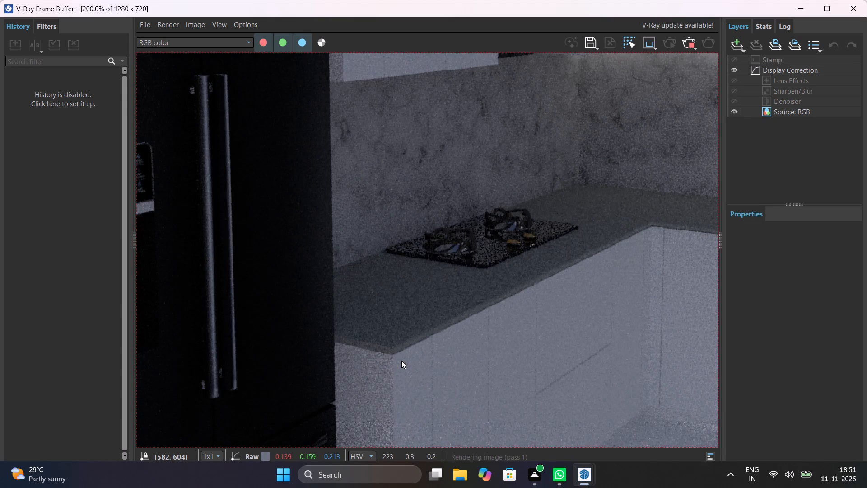
pyautogui.scroll(1, 401, 361)
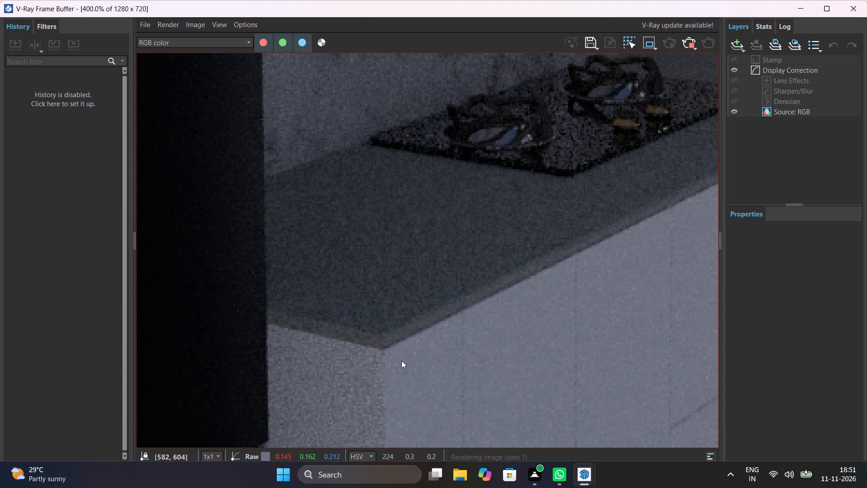
pyautogui.scroll(-3, 401, 361)
pyautogui.scroll(1, 401, 361)
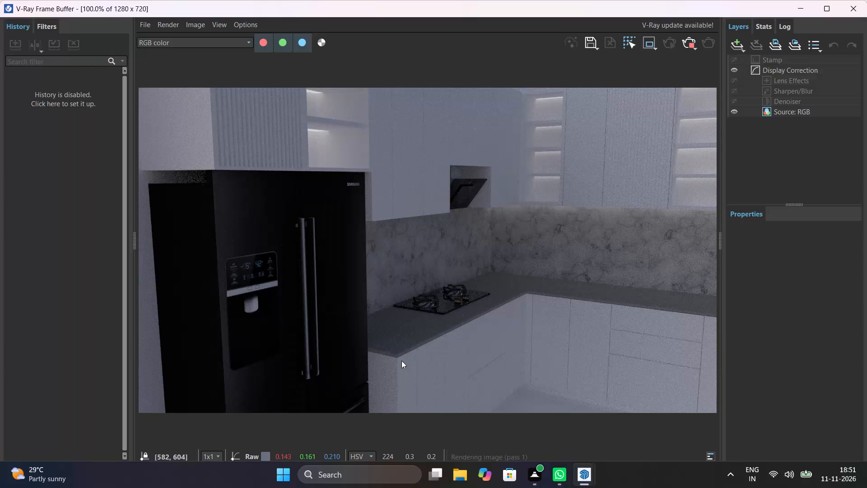
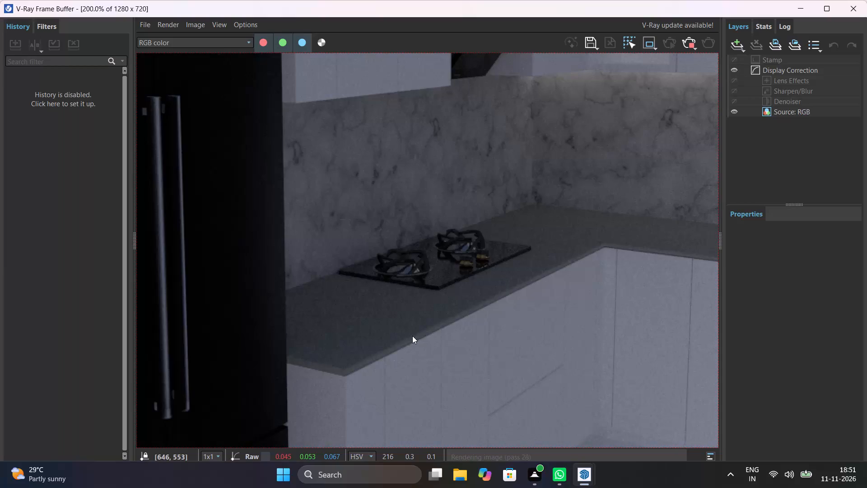
# Restart the interactive render of the kitchen view and close the render window.
pyautogui.scroll(-1, 412, 335)
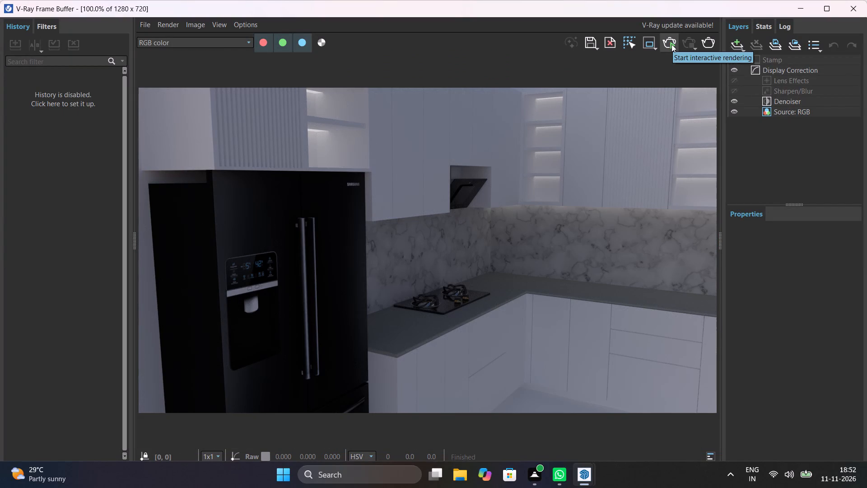
pyautogui.click(671, 44)
pyautogui.click(853, 9)
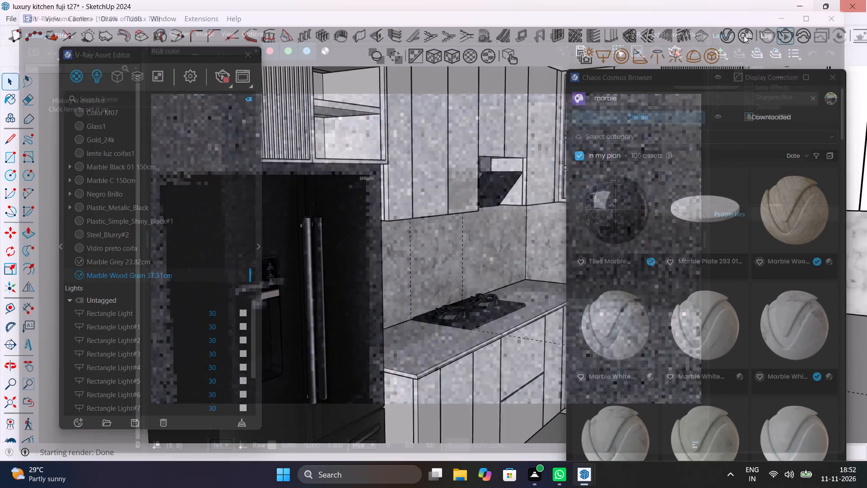
# Apply Marble Wood Grain 37.51cm to the backsplash behind the gas stove and remap it with a cubic projection fitted to its bounding box.
pyautogui.click(436, 244)
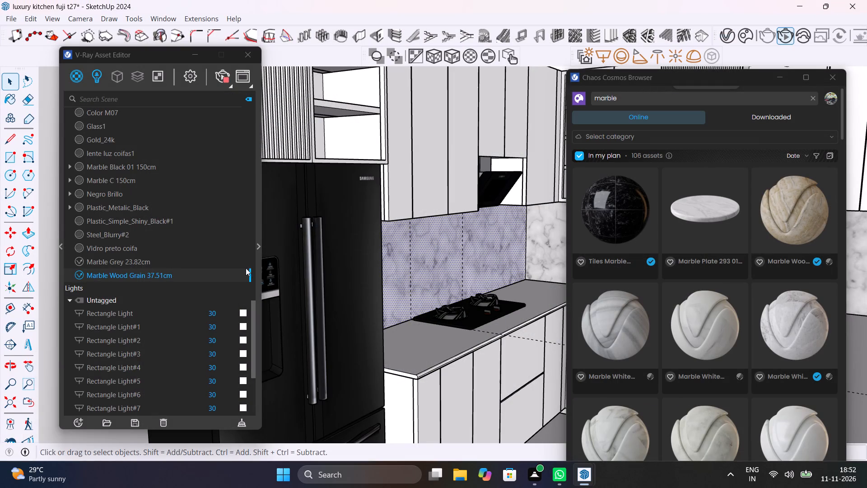
pyautogui.rightClick(182, 278)
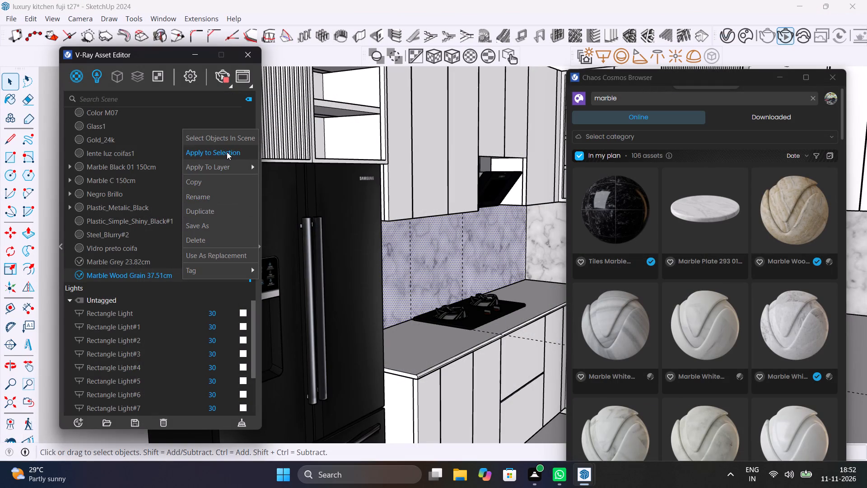
pyautogui.click(227, 152)
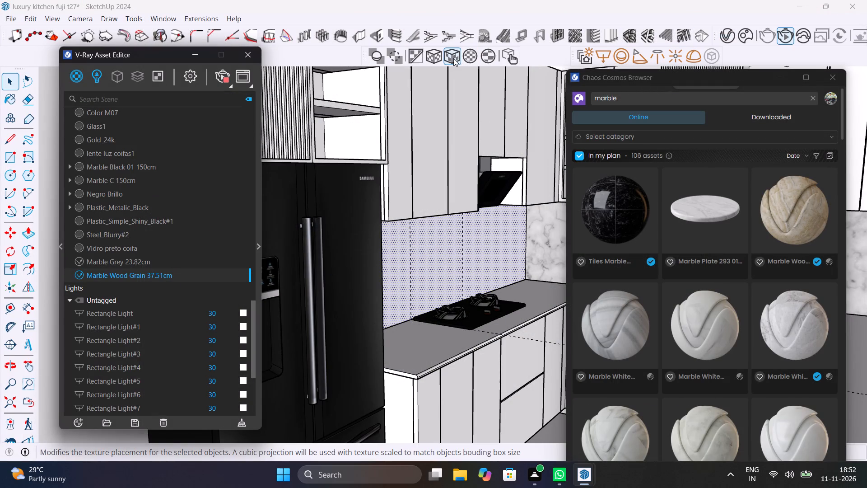
pyautogui.click(453, 57)
# Apply Marble Wood Grain 37.51cm to the long back-wall backsplash and remap it with a cubic projection fitted to its bounding box.
pyautogui.click(545, 240)
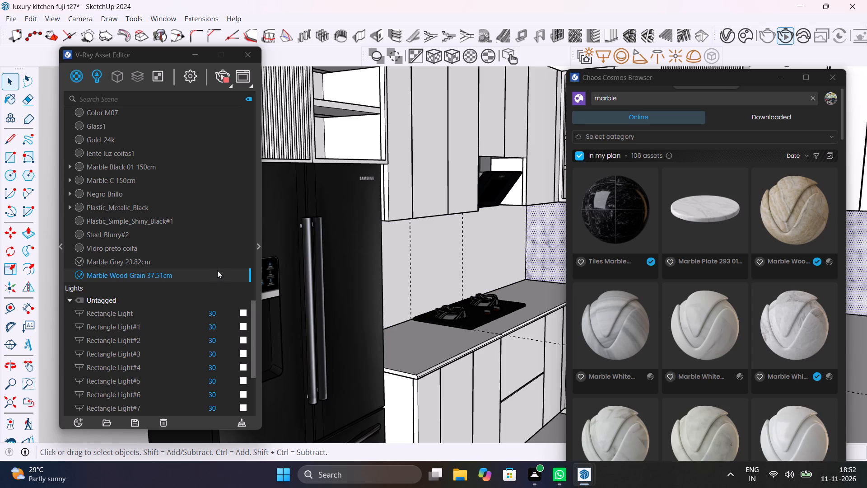
pyautogui.rightClick(212, 270)
pyautogui.click(182, 145)
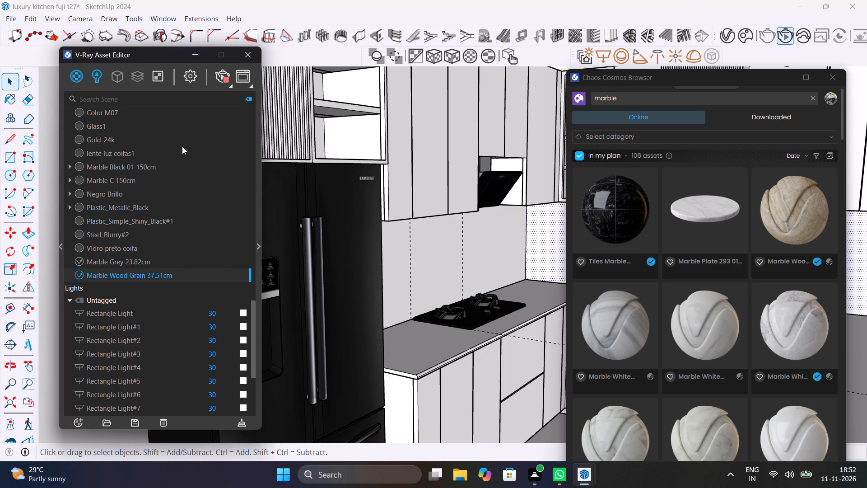
pyautogui.click(453, 56)
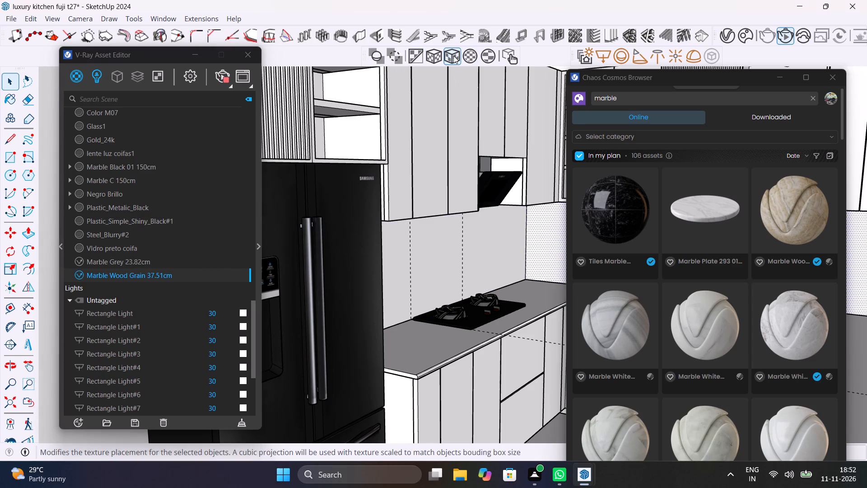
# Apply Marble Wood Grain 37.51cm to the backsplash on the wall opposite the stove, with a cubic projection fitted to its bounding box.
pyautogui.moveTo(466, 223); pyautogui.dragTo(563, 232, button='middle')
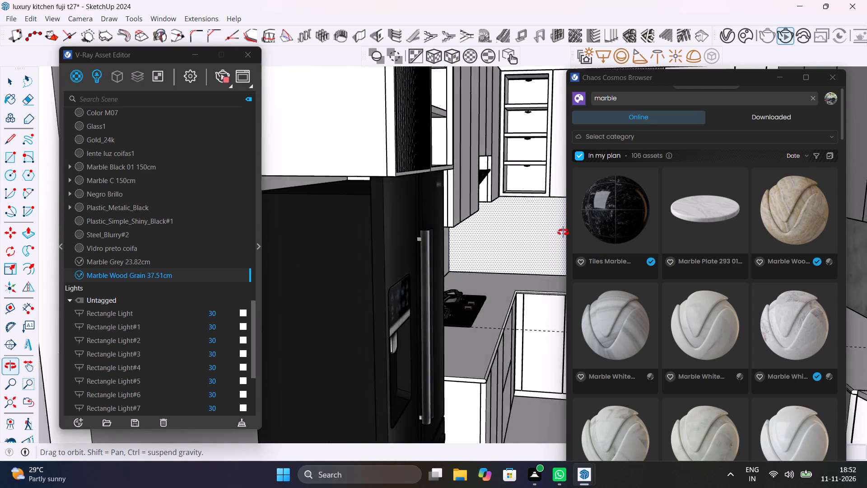
pyautogui.moveTo(563, 232); pyautogui.dragTo(569, 237, button='middle')
pyautogui.scroll(3, 860, 262)
pyautogui.click(860, 260)
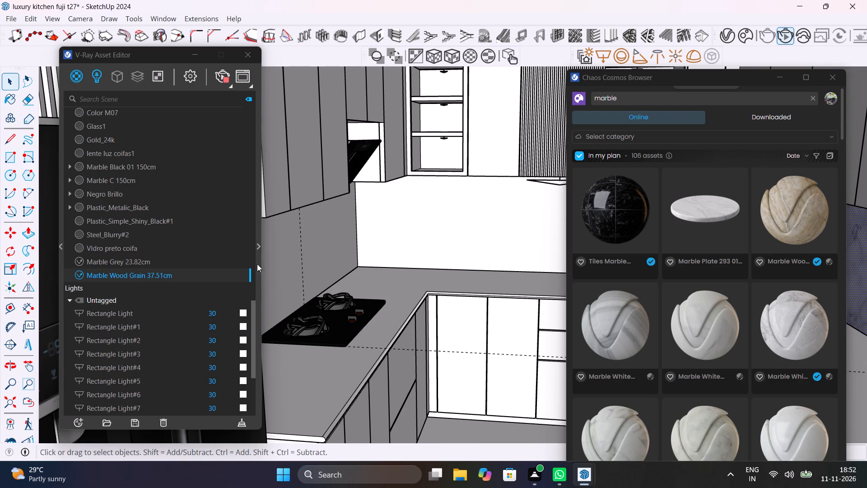
pyautogui.rightClick(232, 271)
pyautogui.click(196, 147)
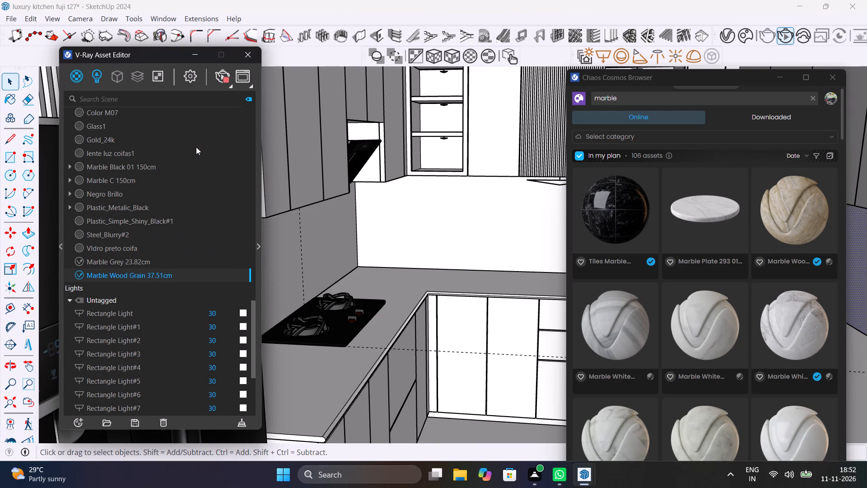
pyautogui.click(448, 60)
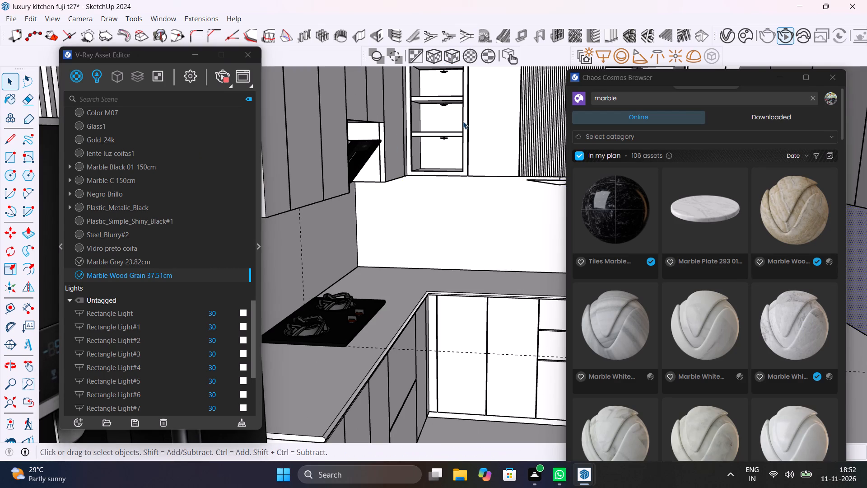
# Close the Chaos Cosmos browser, clear the selection and save the kitchen model.
pyautogui.scroll(-5, 438, 154)
pyautogui.click(835, 80)
pyautogui.scroll(-5, 584, 178)
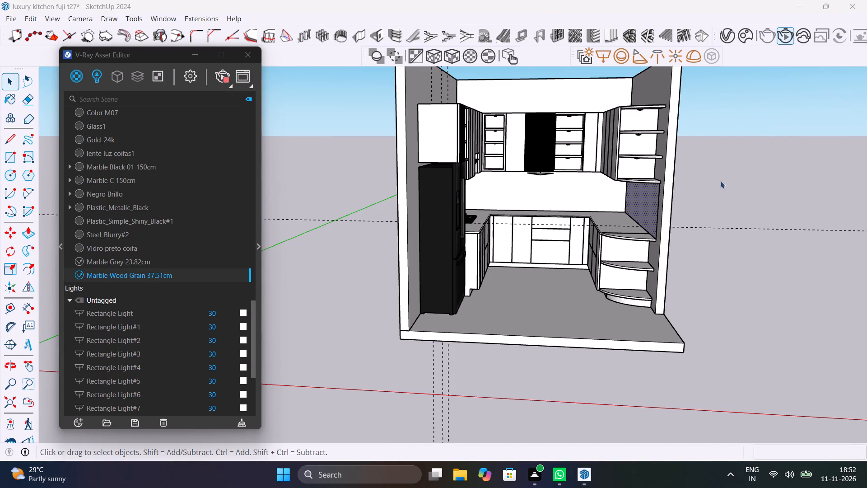
pyautogui.click(726, 180)
pyautogui.moveTo(641, 225); pyautogui.dragTo(597, 212, button='middle')
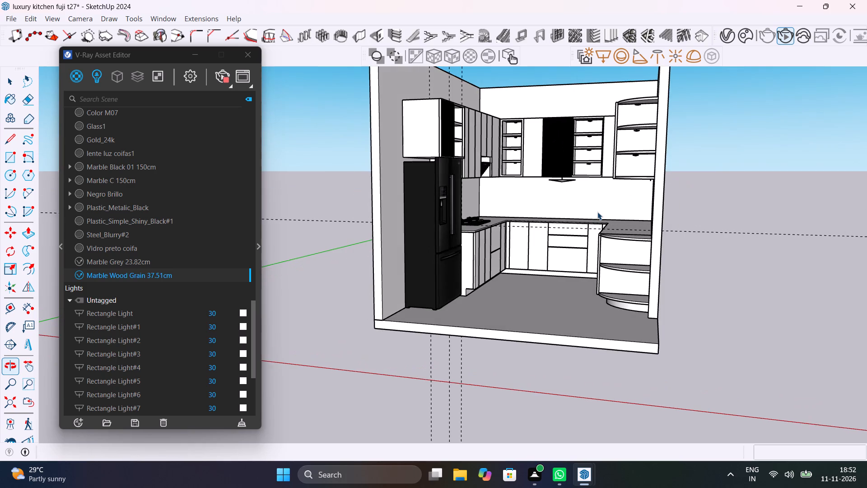
pyautogui.scroll(4, 597, 212)
pyautogui.hotkey('ctrl', 's')
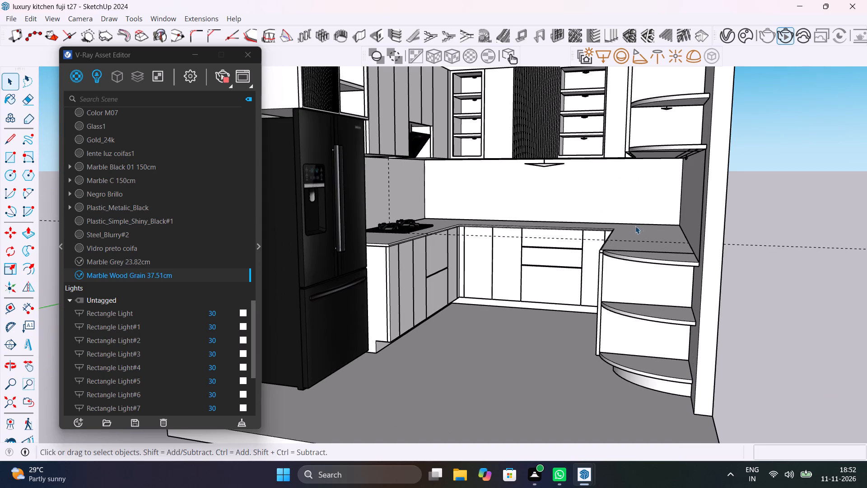
# Render the whole kitchen from the front, examine the backsplash and countertop up close, and stop and close the render.
pyautogui.moveTo(625, 238); pyautogui.dragTo(660, 264, button='middle')
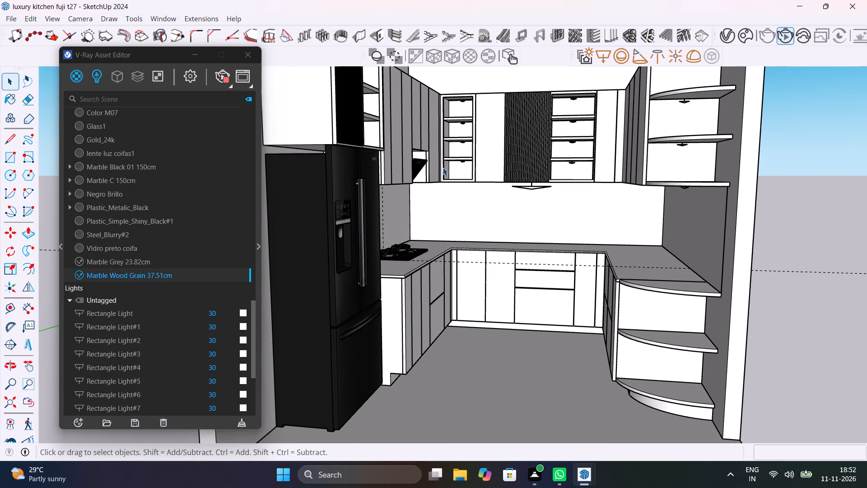
pyautogui.click(223, 79)
pyautogui.doubleClick(221, 78)
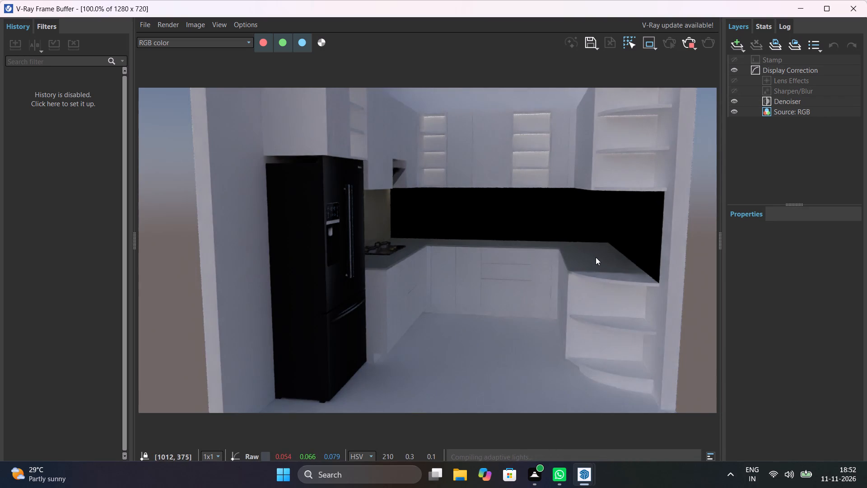
pyautogui.moveTo(515, 244); pyautogui.dragTo(419, 204, button='middle')
pyautogui.scroll(1, 551, 264)
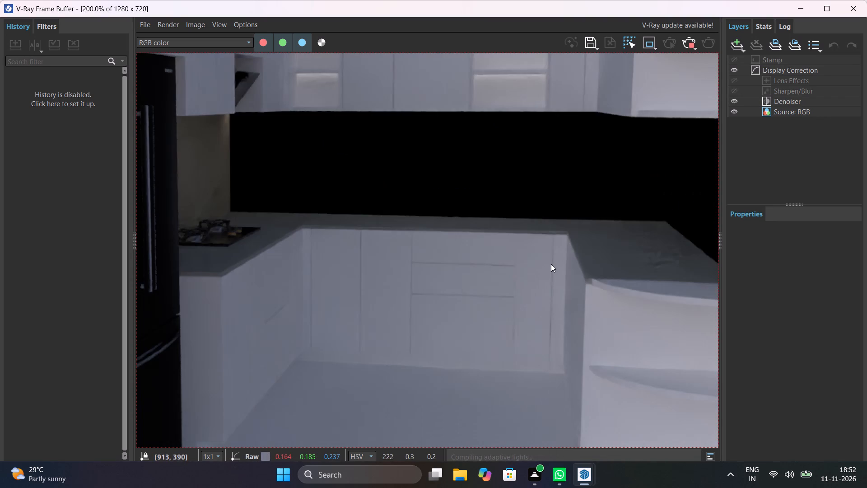
pyautogui.scroll(-1, 551, 264)
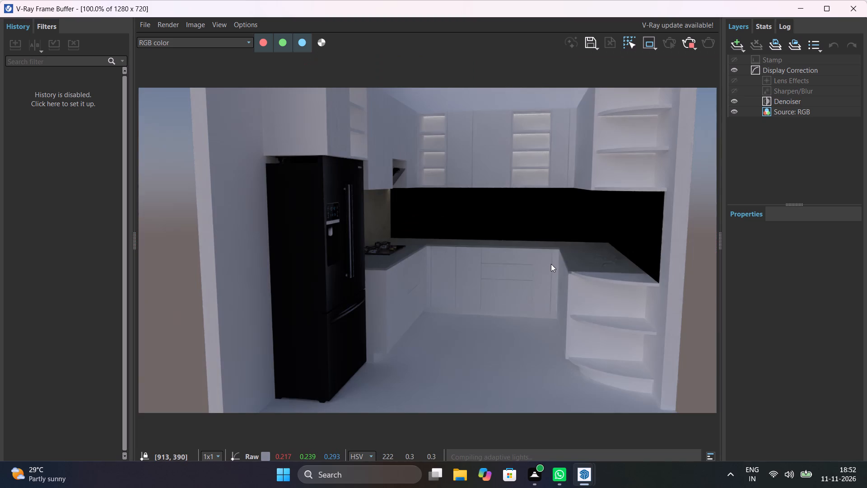
pyautogui.scroll(1, 551, 264)
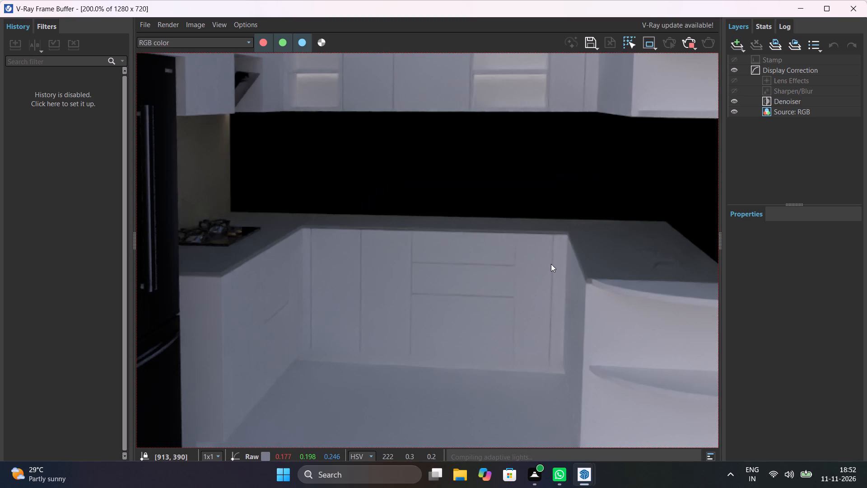
pyautogui.scroll(-2, 501, 236)
pyautogui.scroll(3, 501, 236)
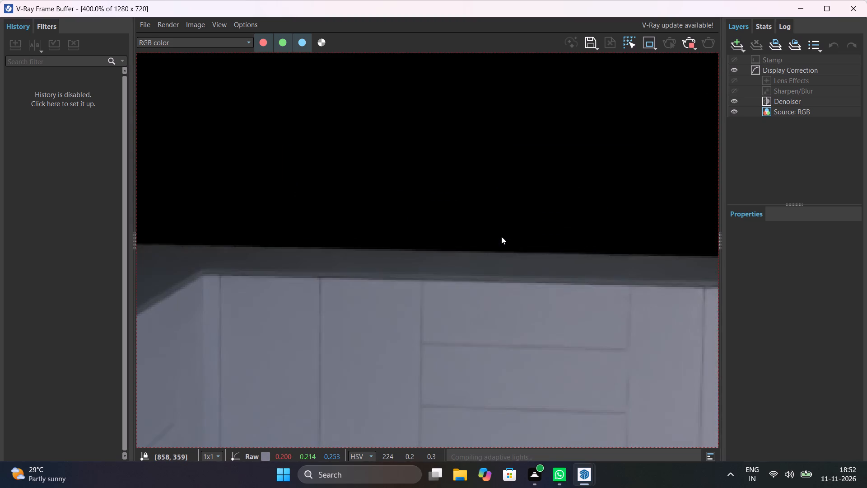
pyautogui.scroll(-2, 501, 236)
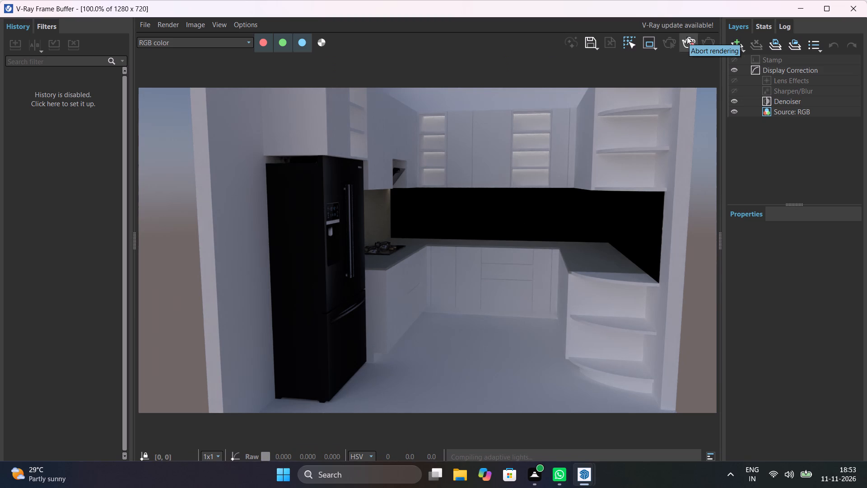
pyautogui.click(687, 37)
pyautogui.click(847, 14)
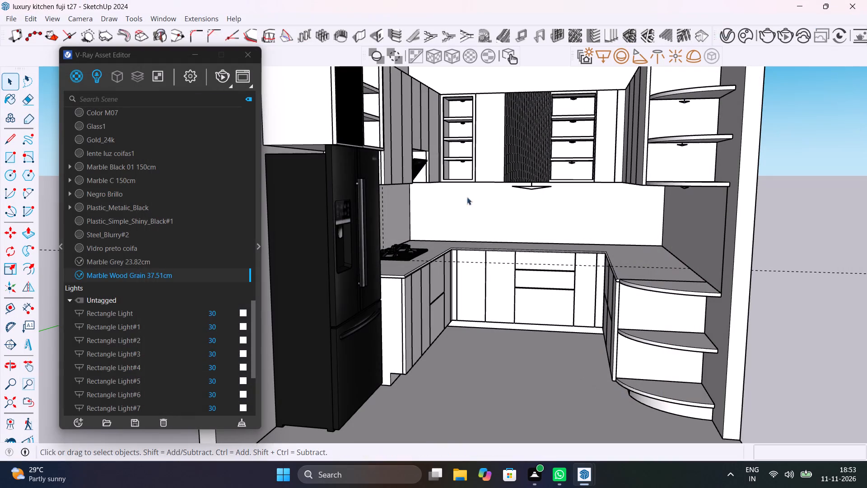
# Reapply the Marble Wood Grain 37.51cm material to the back-wall backsplash and the side backsplash above the curved shelves.
pyautogui.click(564, 216)
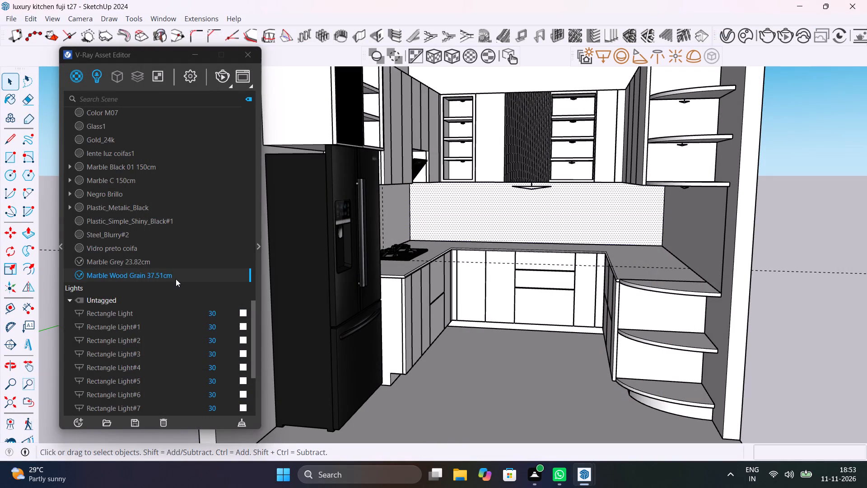
pyautogui.rightClick(177, 274)
pyautogui.click(211, 145)
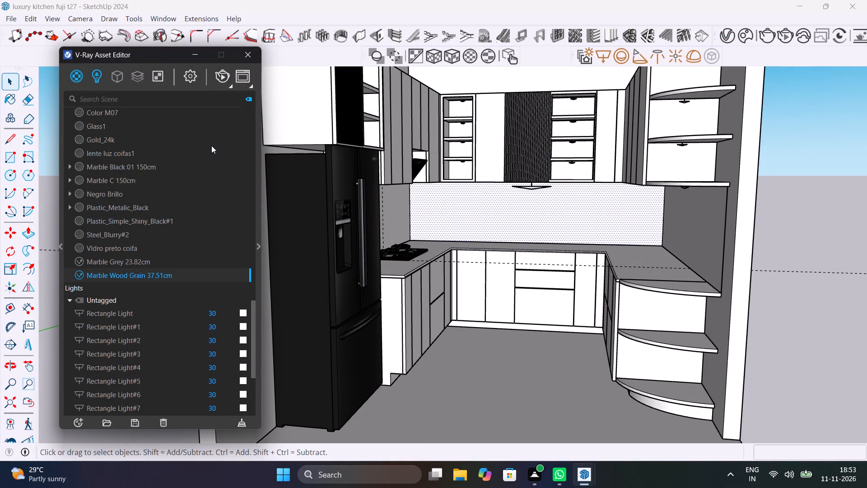
pyautogui.click(704, 238)
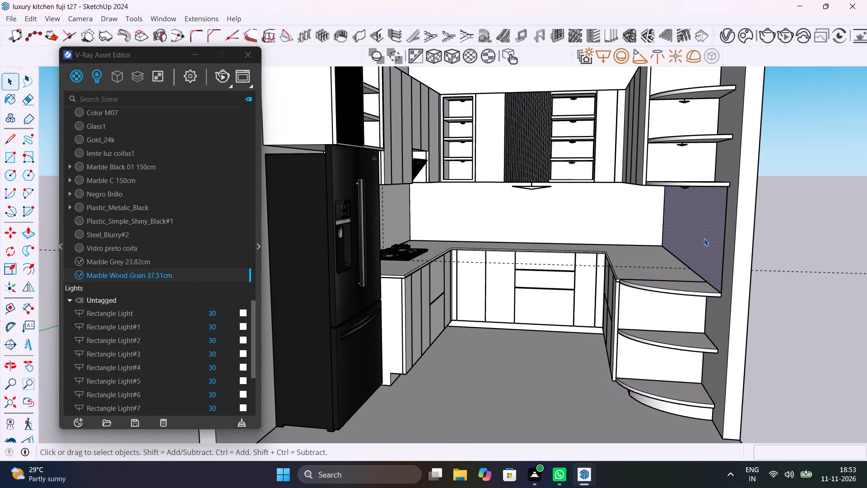
pyautogui.rightClick(191, 271)
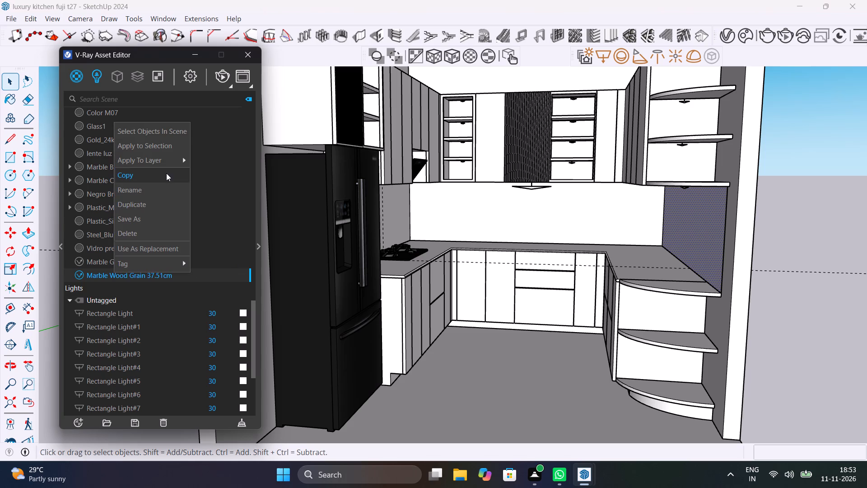
pyautogui.click(160, 142)
pyautogui.click(791, 221)
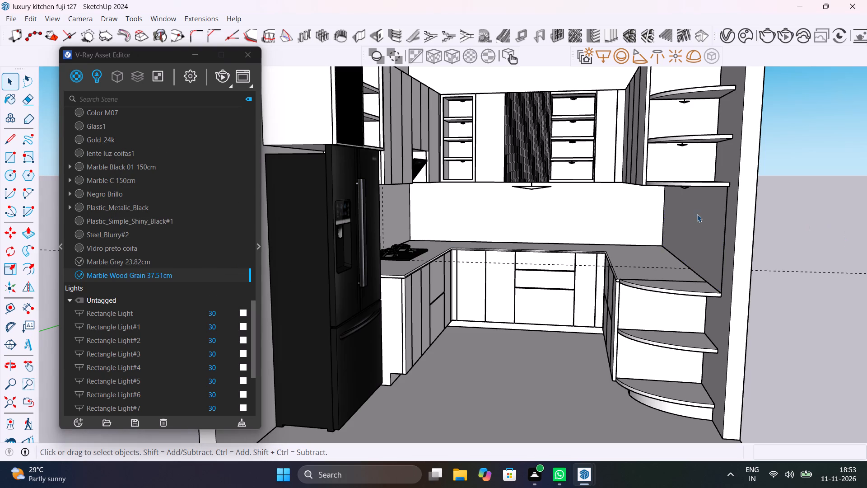
# Render the whole kitchen again and examine the backsplash walls up close and from a distance.
pyautogui.click(226, 75)
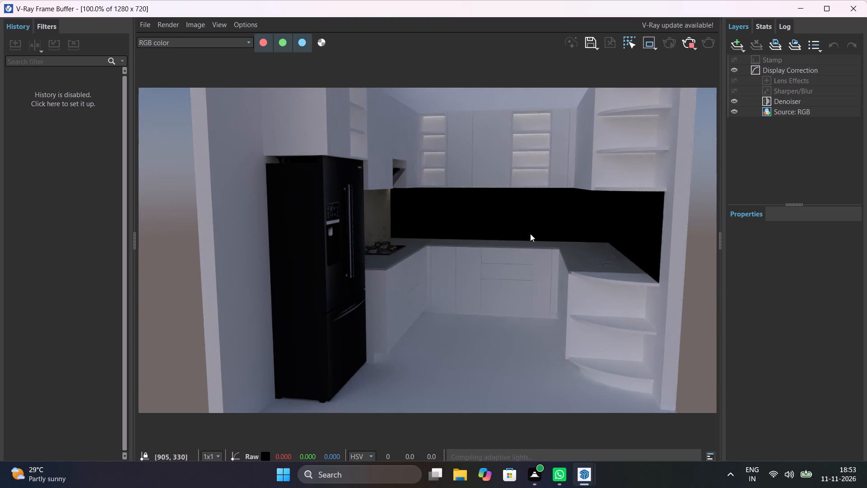
pyautogui.scroll(1, 483, 232)
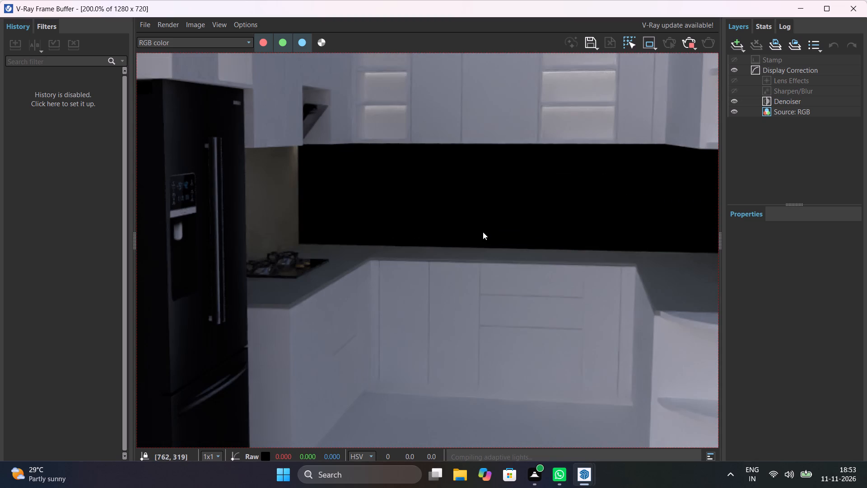
pyautogui.moveTo(480, 231); pyautogui.dragTo(458, 198, button='middle')
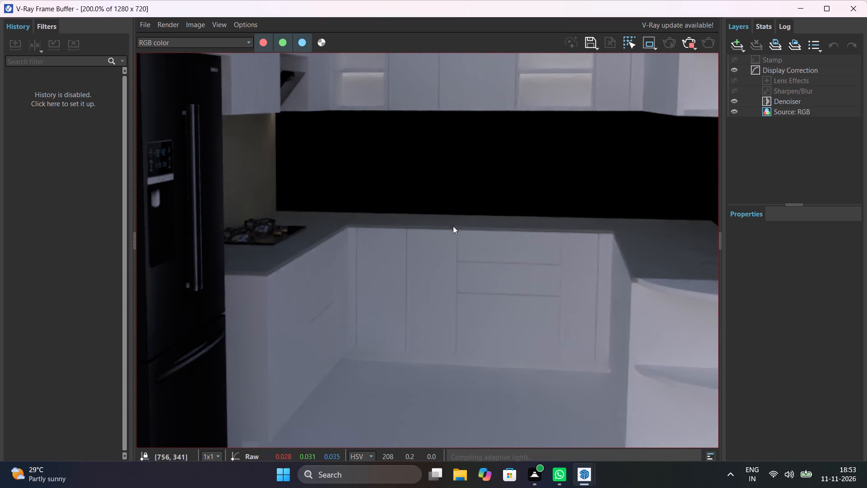
pyautogui.scroll(-1, 452, 236)
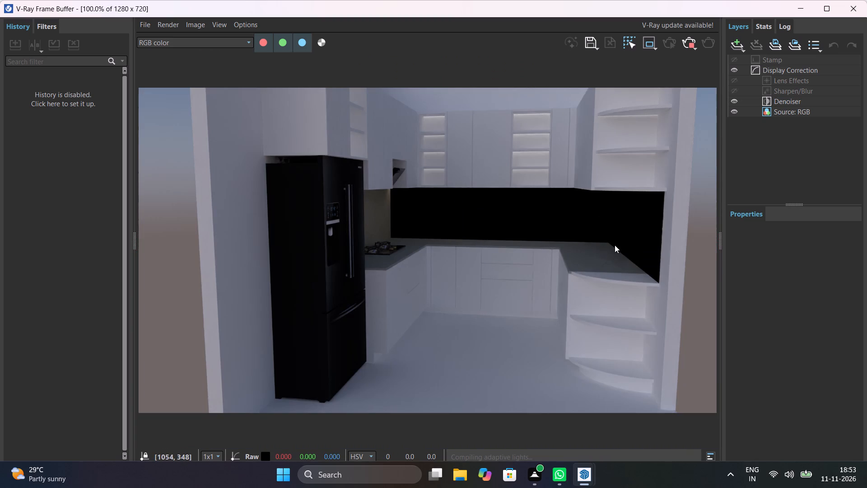
pyautogui.scroll(1, 615, 245)
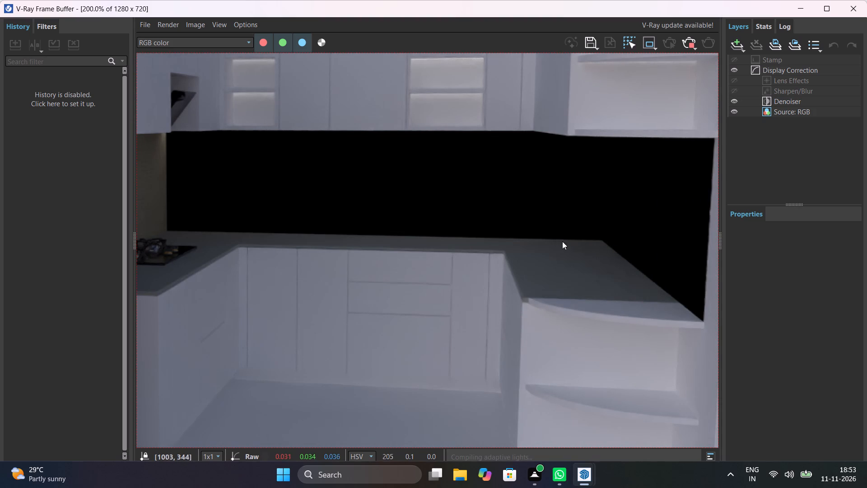
pyautogui.scroll(-2, 335, 261)
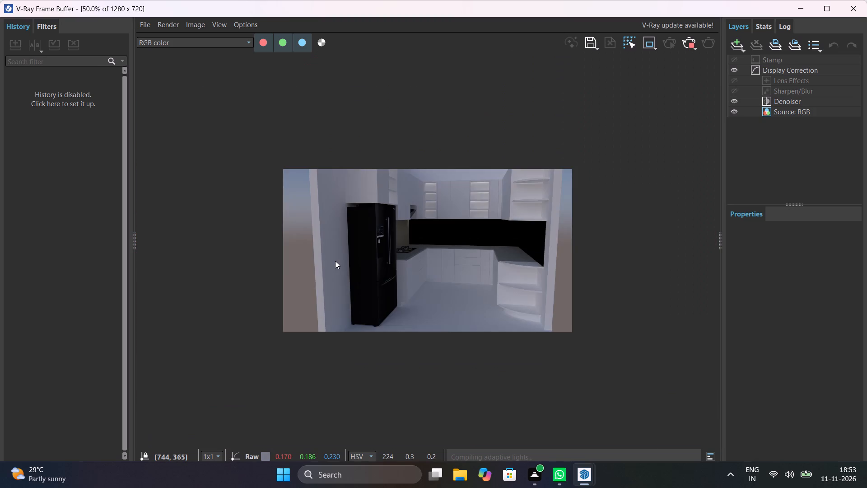
pyautogui.scroll(-1, 335, 261)
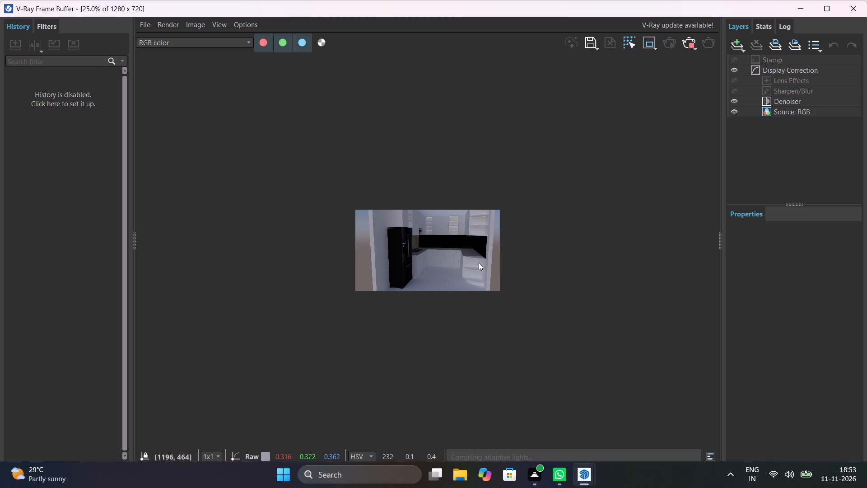
# Examine the rendered backsplash walls, countertop and curved shelves up close, and stop and close the render.
pyautogui.scroll(2, 487, 258)
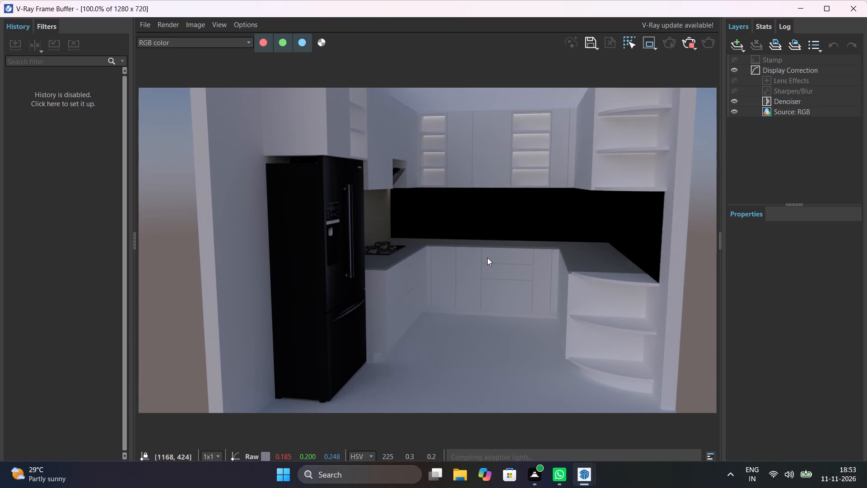
pyautogui.scroll(1, 487, 258)
pyautogui.scroll(-1, 502, 265)
pyautogui.moveTo(502, 264); pyautogui.dragTo(417, 247, button='middle')
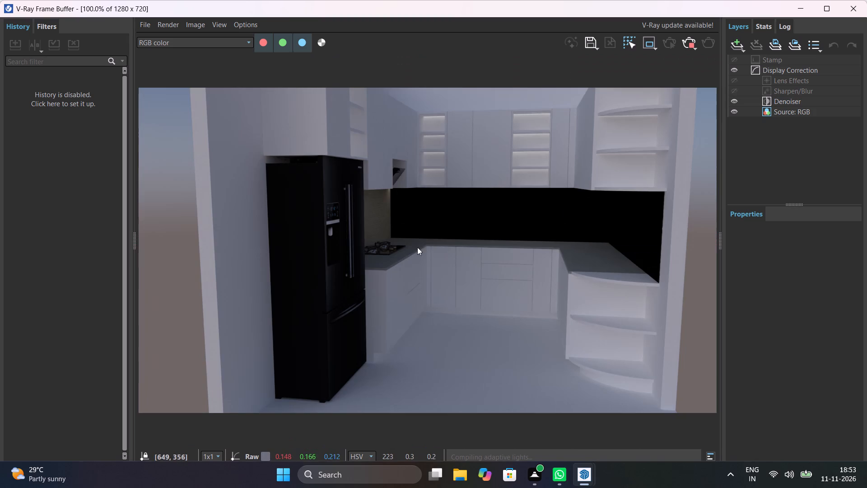
pyautogui.moveTo(417, 247); pyautogui.dragTo(406, 247, button='middle')
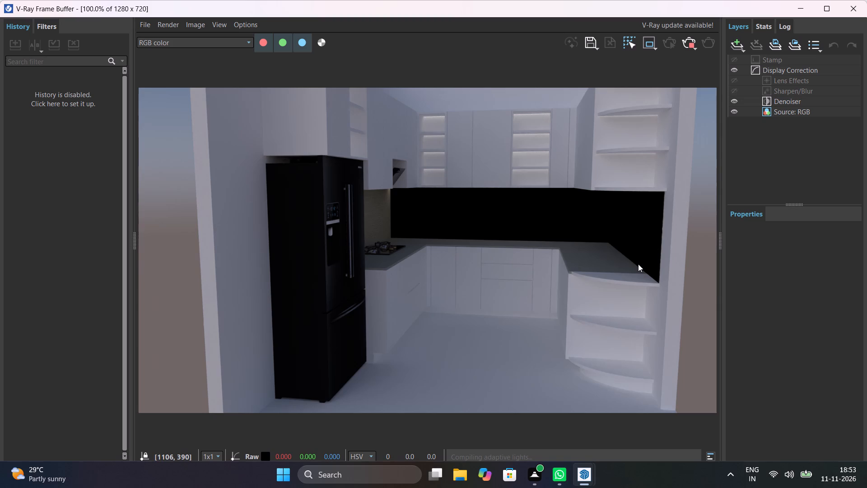
pyautogui.scroll(1, 640, 264)
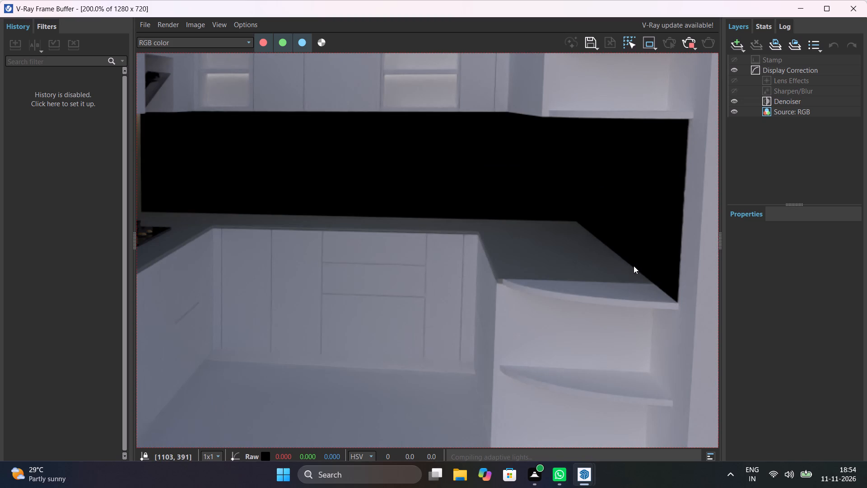
pyautogui.click(691, 45)
pyautogui.click(859, 8)
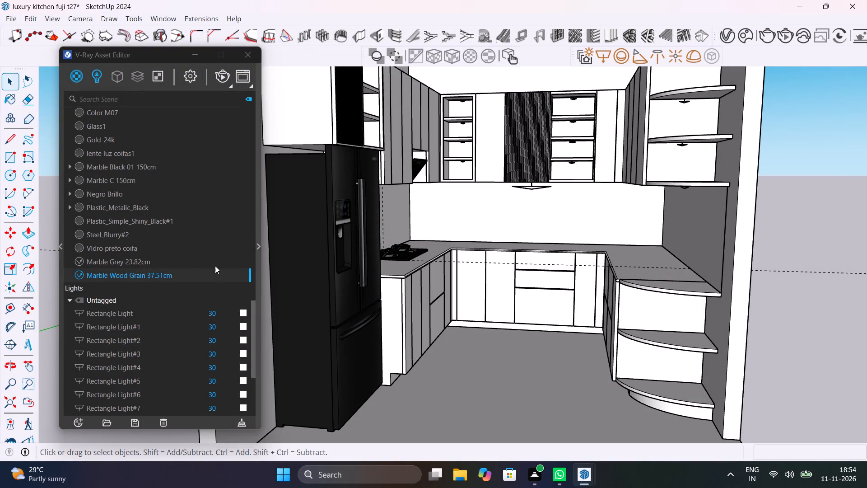
# Apply the Marble Grey 23.82cm material to the back-wall backsplash and the side backsplash above the curved shelves, and clear the selection.
pyautogui.click(132, 262)
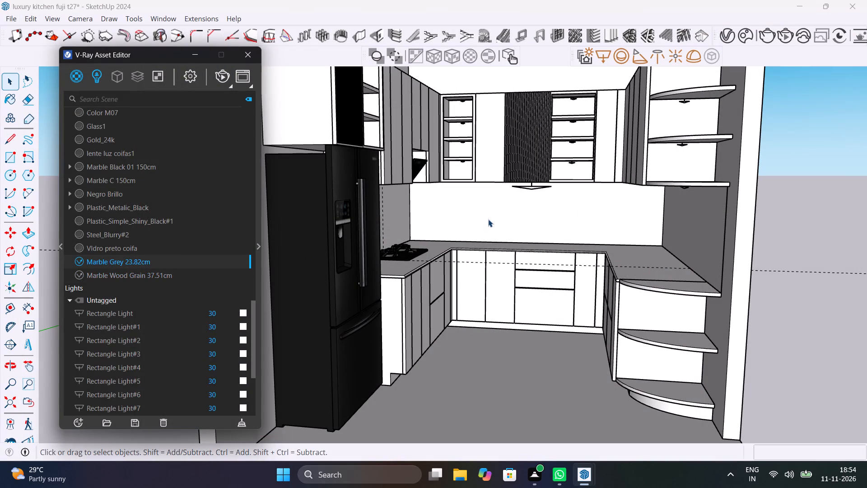
pyautogui.click(488, 218)
pyautogui.rightClick(199, 263)
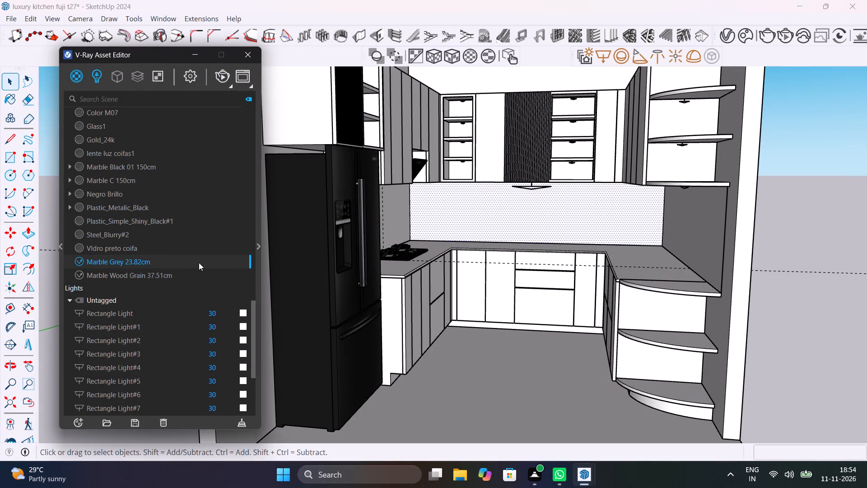
pyautogui.click(171, 284)
pyautogui.click(696, 225)
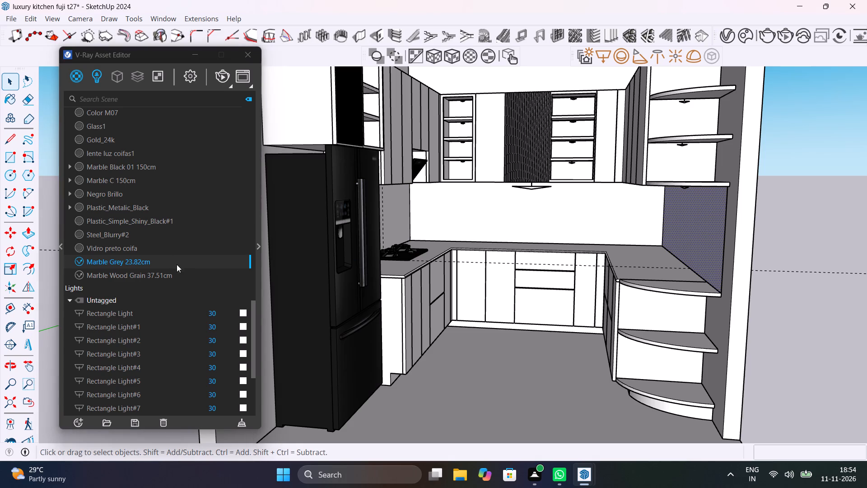
pyautogui.rightClick(177, 264)
pyautogui.click(205, 291)
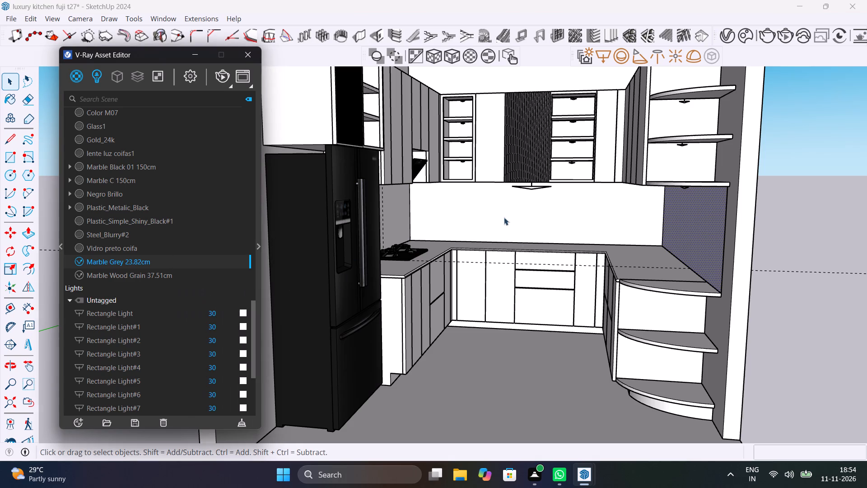
pyautogui.click(816, 229)
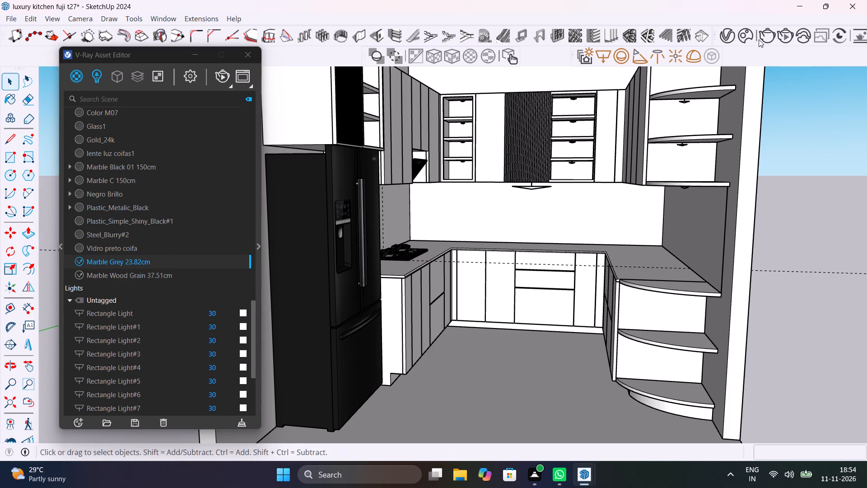
# Render the whole kitchen again, examine the backsplash walls from a distance and up close, and stop and close the render.
pyautogui.doubleClick(768, 40)
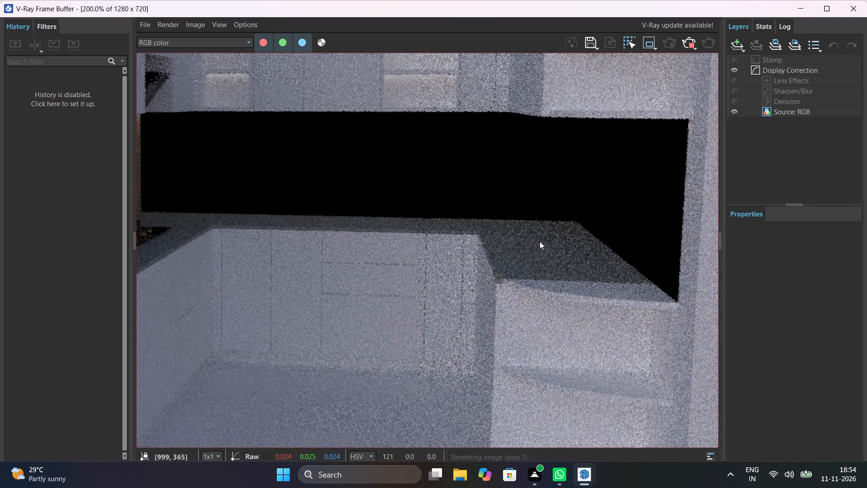
pyautogui.scroll(-2, 540, 241)
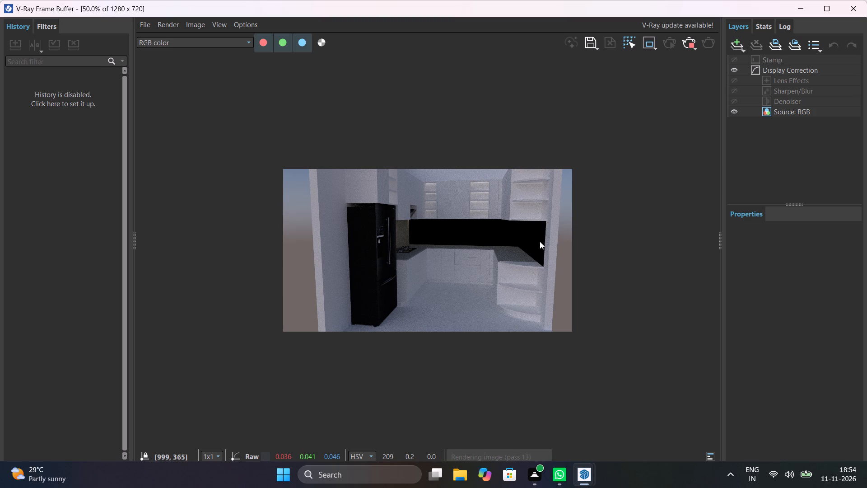
pyautogui.scroll(1, 540, 241)
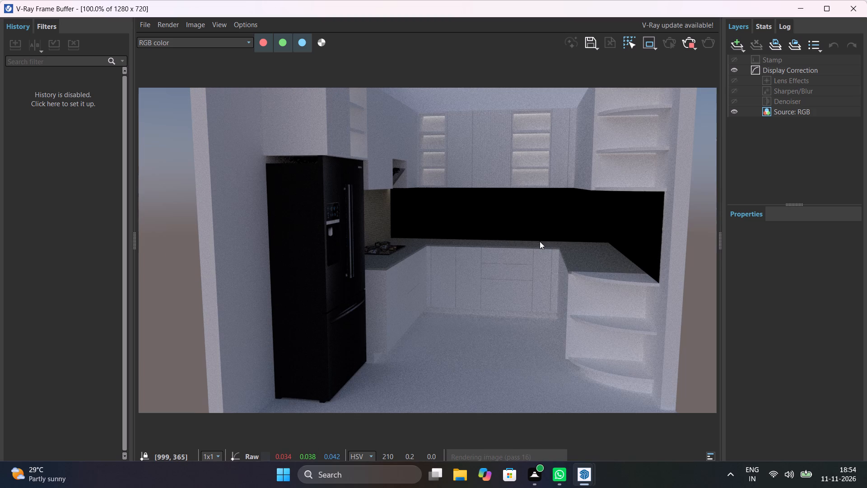
pyautogui.scroll(1, 540, 241)
pyautogui.scroll(-1, 540, 241)
pyautogui.click(688, 42)
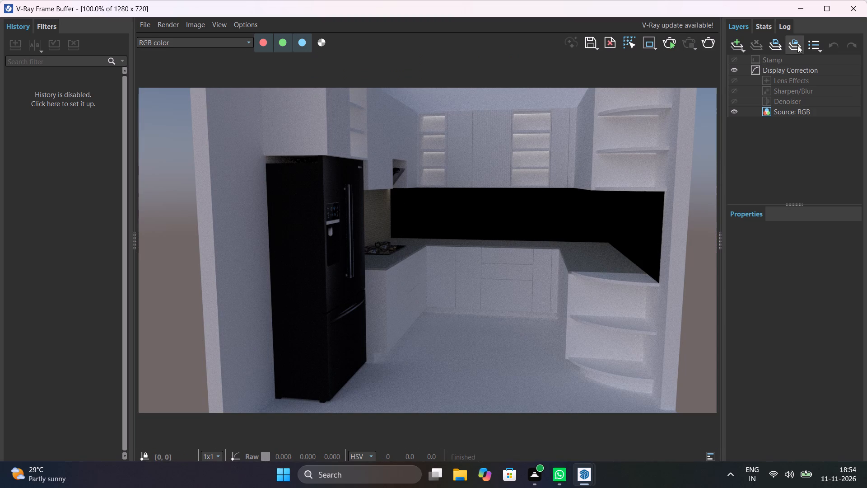
pyautogui.click(860, 12)
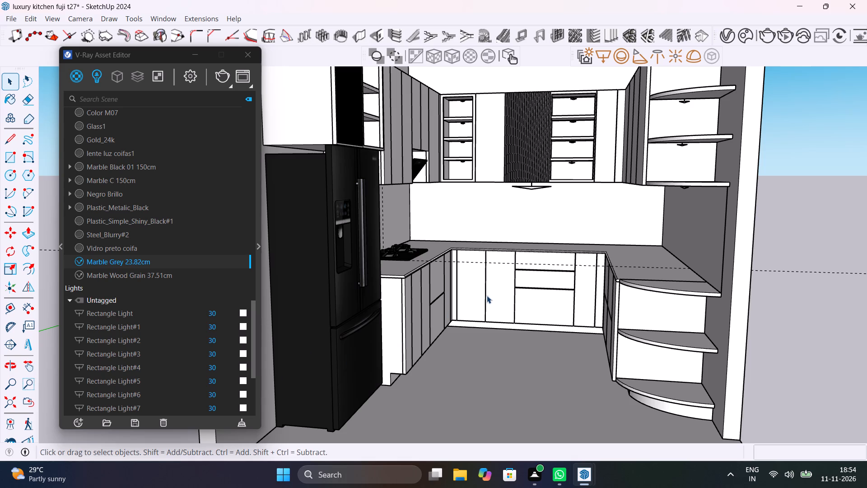
# Render a close-up of the corner where the back-wall backsplash meets the side backsplash above the countertop.
pyautogui.scroll(11, 721, 251)
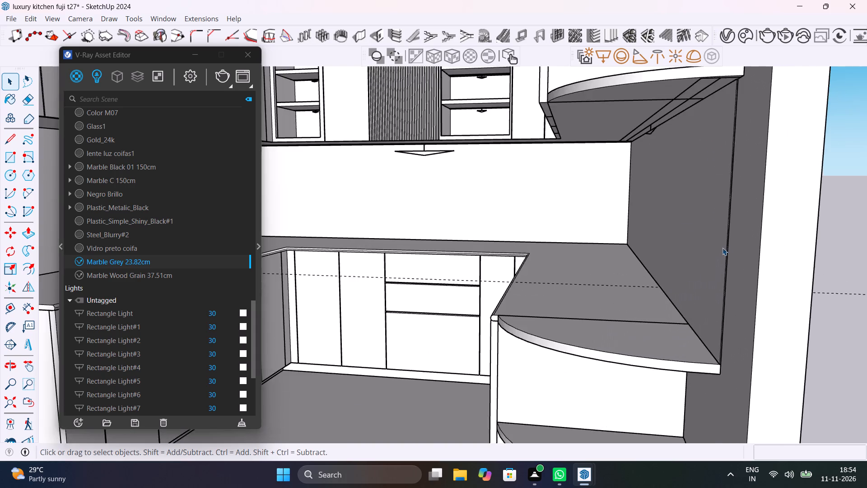
pyautogui.scroll(13, 722, 248)
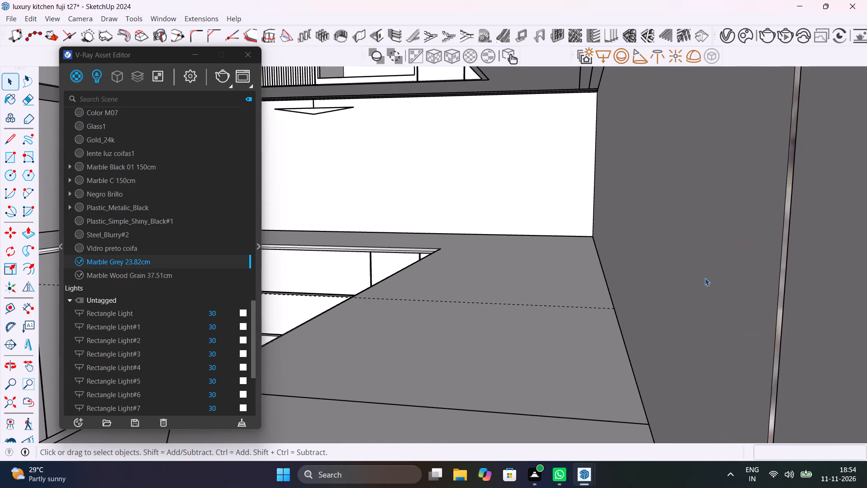
pyautogui.scroll(-8, 733, 254)
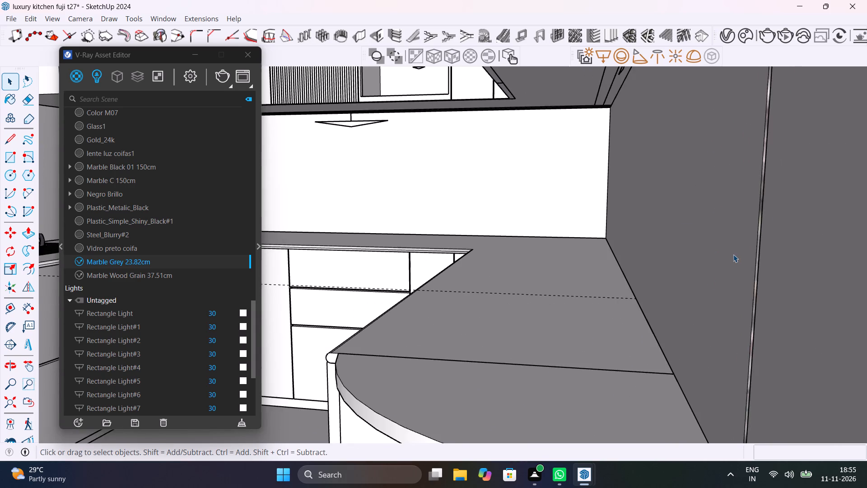
pyautogui.scroll(-20, 733, 254)
pyautogui.scroll(-7, 733, 254)
pyautogui.moveTo(634, 303); pyautogui.dragTo(738, 298, button='middle')
pyautogui.scroll(3, 619, 224)
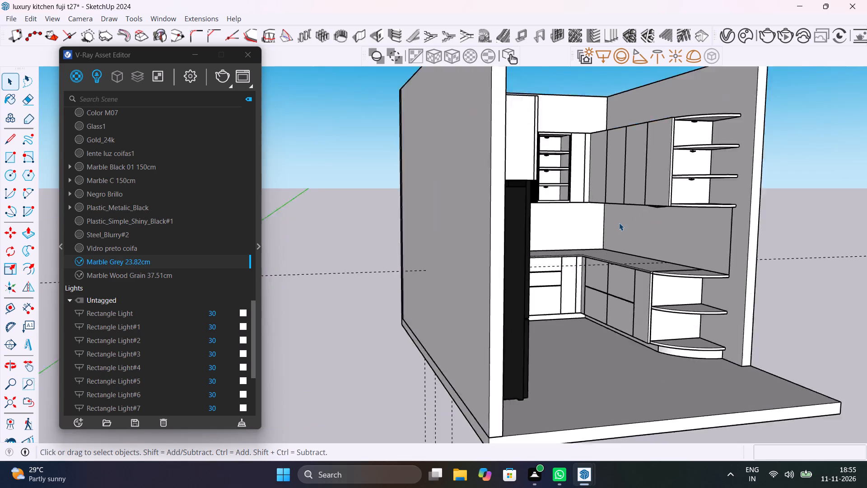
pyautogui.scroll(20, 619, 223)
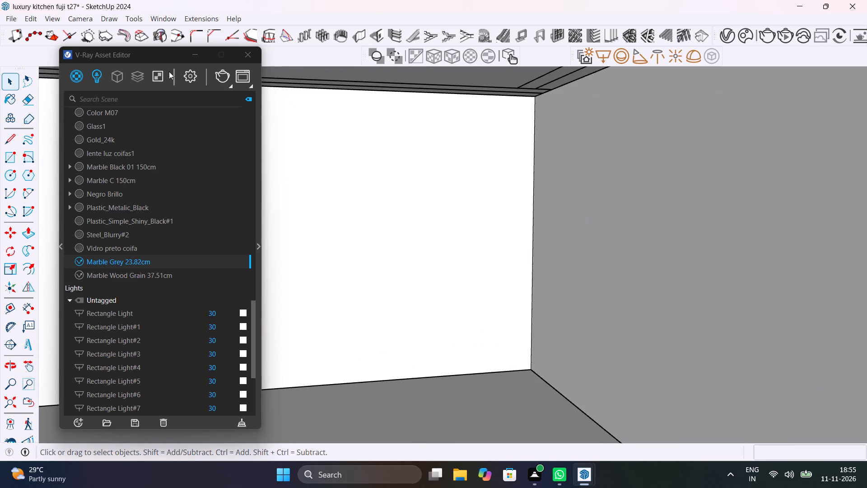
pyautogui.click(221, 74)
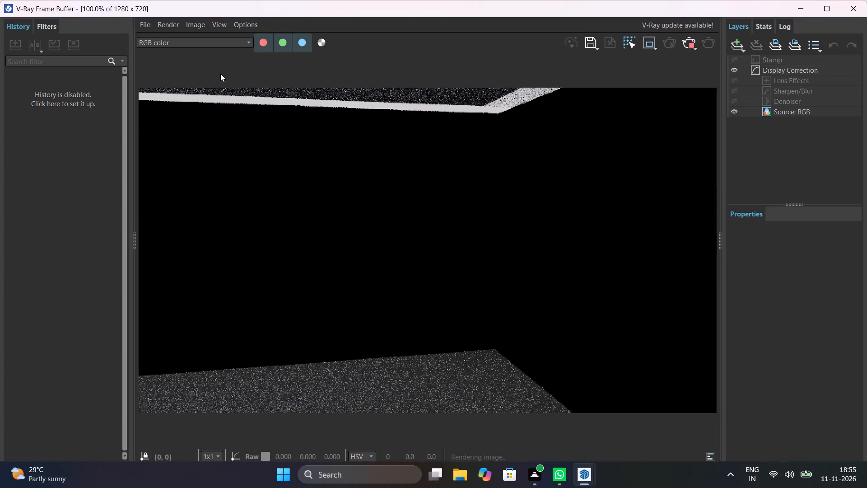
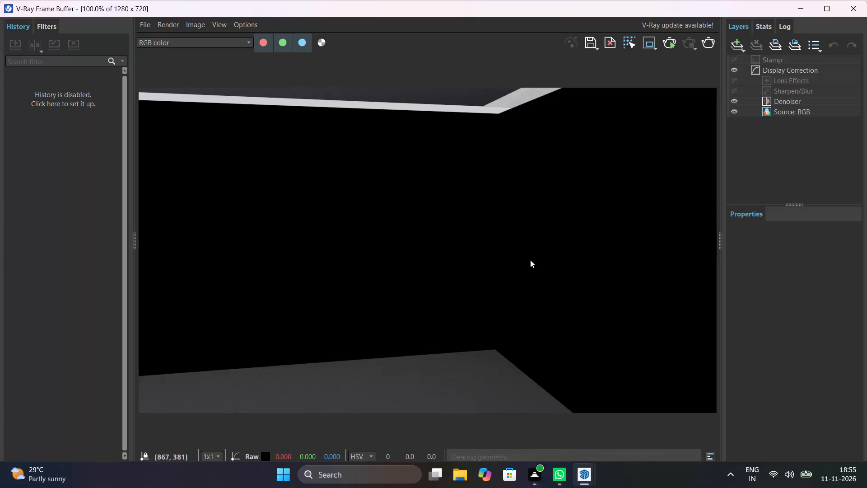
# Re-render the backsplash corner close-up to check it, and close the render and the asset editor.
pyautogui.scroll(-2, 530, 260)
pyautogui.scroll(1, 530, 260)
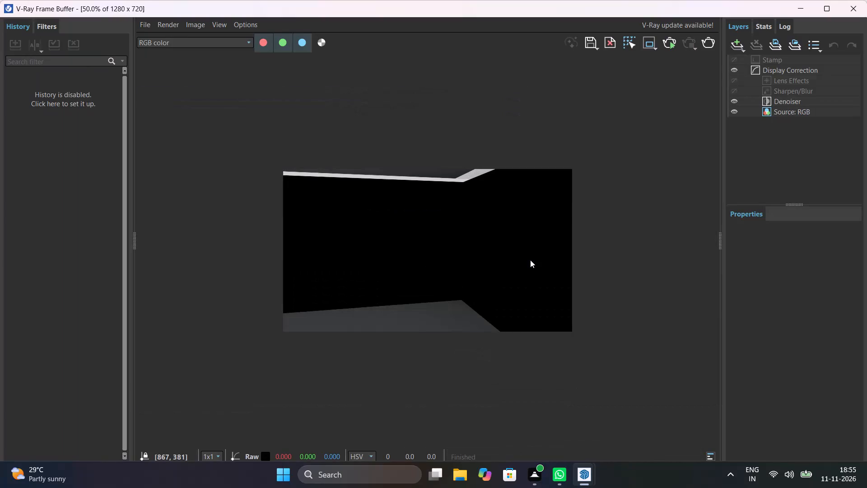
pyautogui.click(671, 48)
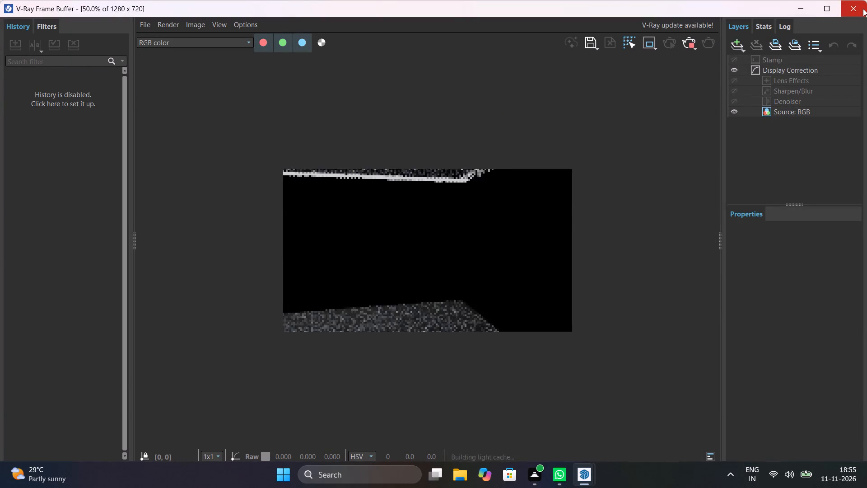
pyautogui.click(863, 9)
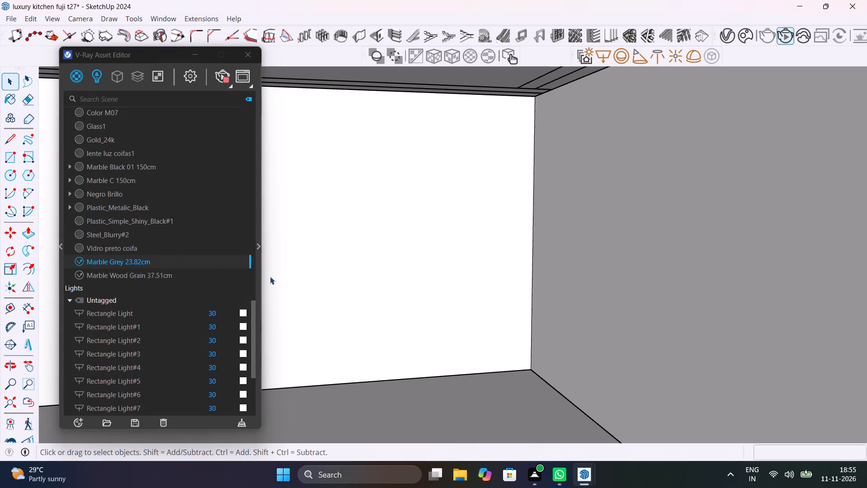
pyautogui.scroll(-13, 480, 293)
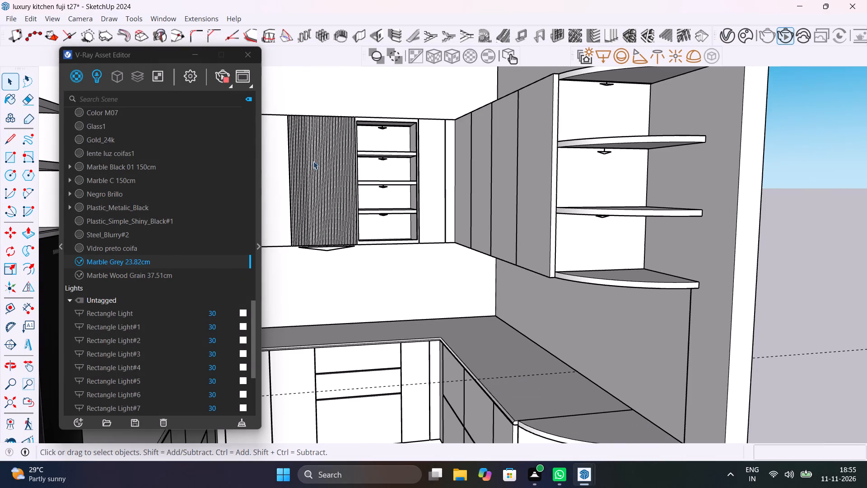
pyautogui.click(248, 55)
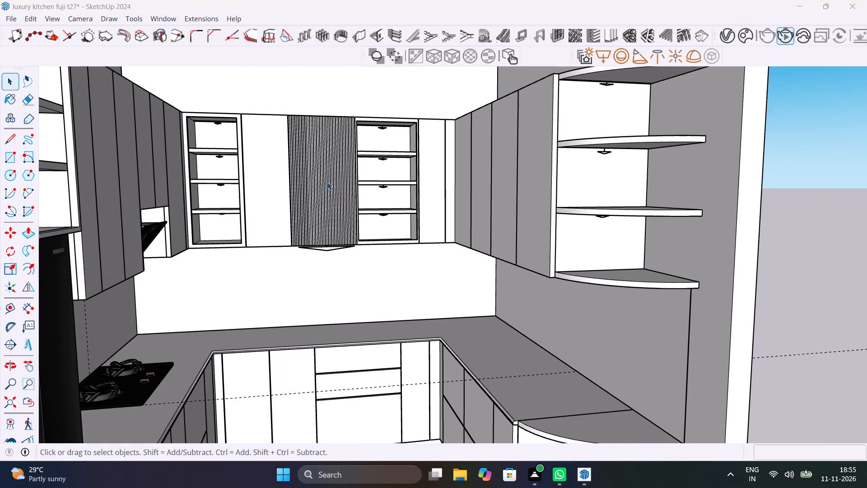
# Apply the Stone Marble material to the back-wall backsplash and both side backsplashes above the countertop, and clear the selection.
pyautogui.press('b')
pyautogui.press('b')
pyautogui.scroll(-4, 406, 316)
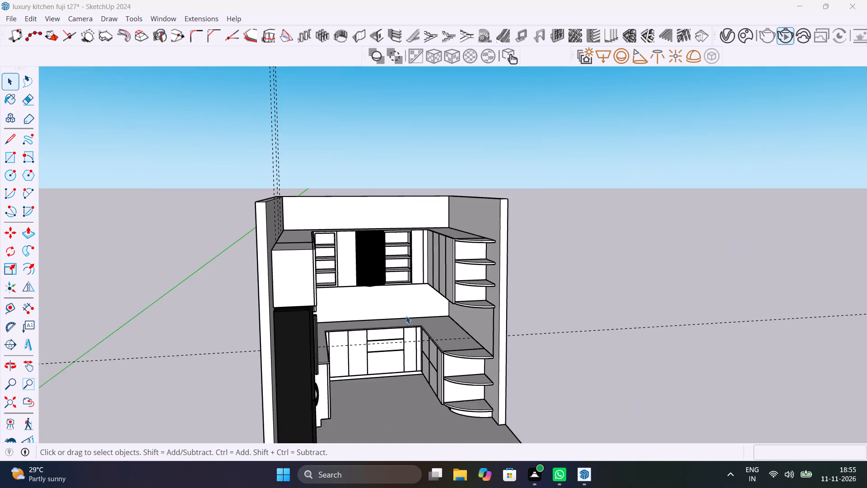
pyautogui.scroll(-8, 406, 316)
pyautogui.moveTo(435, 323); pyautogui.dragTo(411, 317, button='middle')
pyautogui.scroll(10, 411, 312)
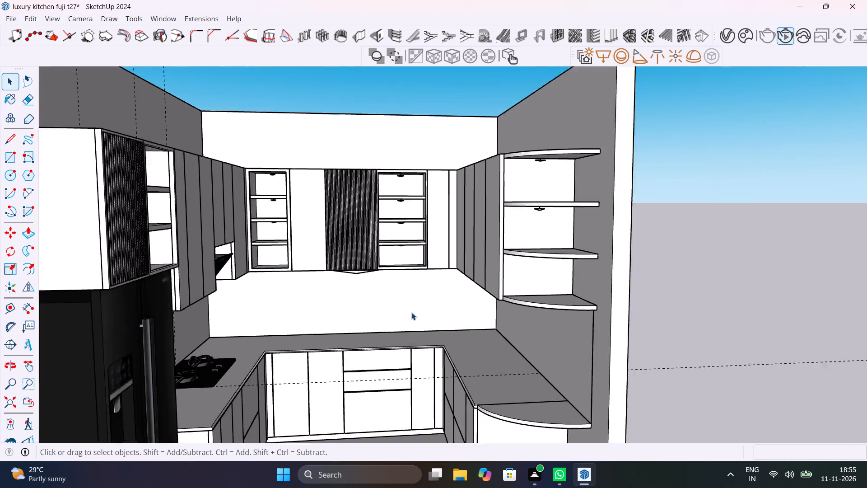
pyautogui.scroll(2, 411, 312)
pyautogui.press('b')
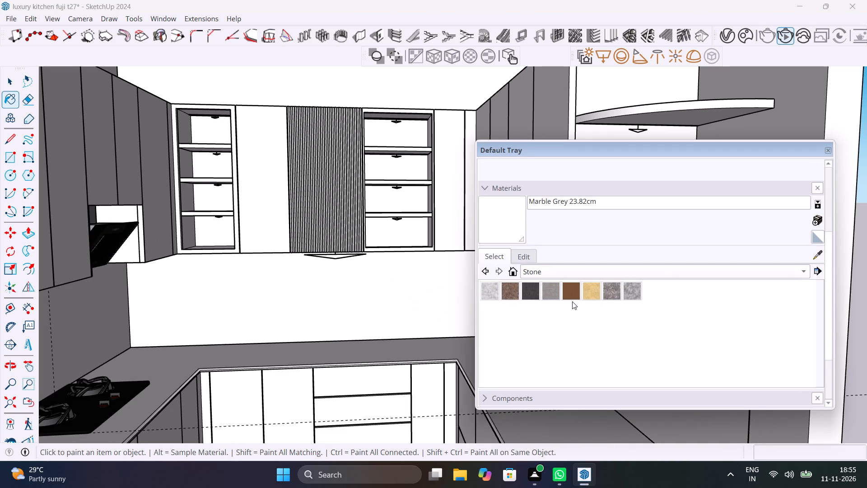
pyautogui.click(606, 292)
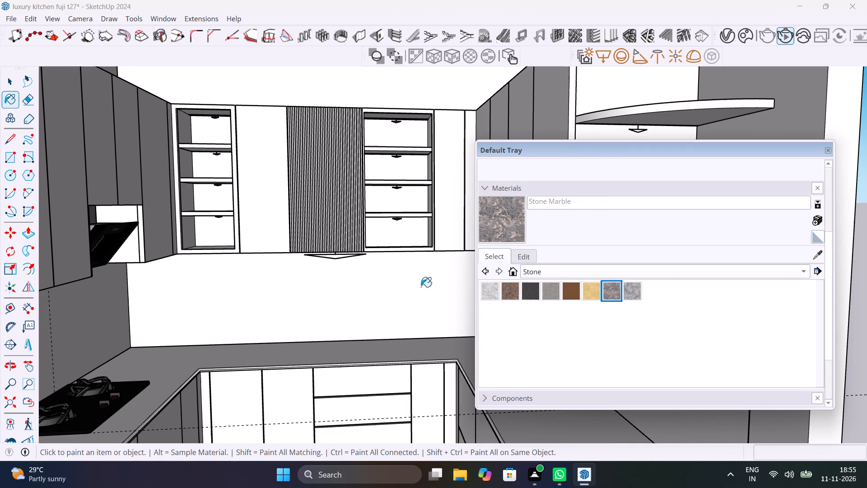
pyautogui.click(383, 287)
pyautogui.keyDown('shift'); pyautogui.moveTo(399, 305); pyautogui.dragTo(216, 282, button='middle'); pyautogui.keyUp('shift')
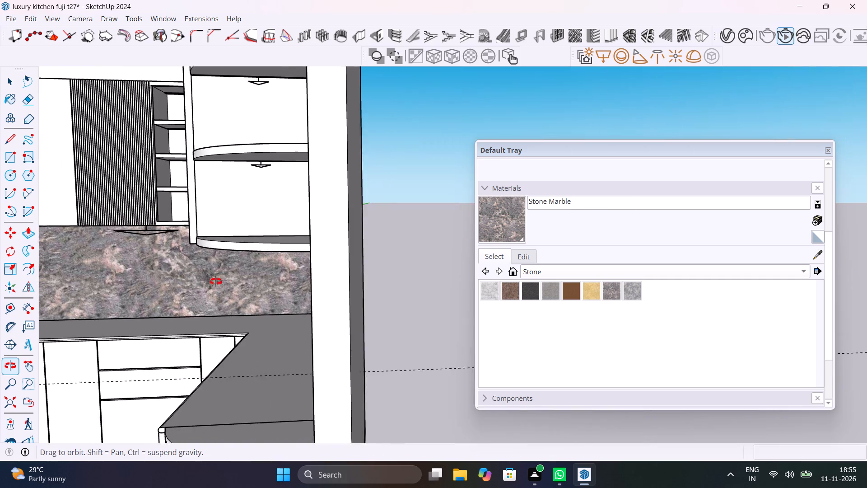
pyautogui.keyDown('shift'); pyautogui.moveTo(216, 282); pyautogui.dragTo(305, 287, button='middle'); pyautogui.keyUp('shift')
pyautogui.click(378, 302)
pyautogui.scroll(-6, 352, 310)
pyautogui.keyDown('shift'); pyautogui.moveTo(311, 317); pyautogui.dragTo(430, 320, button='middle'); pyautogui.keyUp('shift')
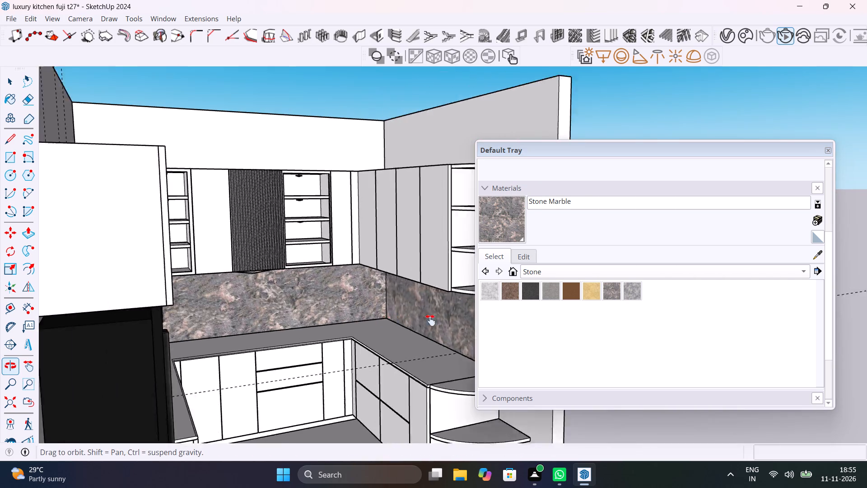
pyautogui.keyDown('shift'); pyautogui.moveTo(430, 320); pyautogui.dragTo(285, 323, button='middle'); pyautogui.keyUp('shift')
pyautogui.click(267, 314)
pyautogui.scroll(-6, 296, 310)
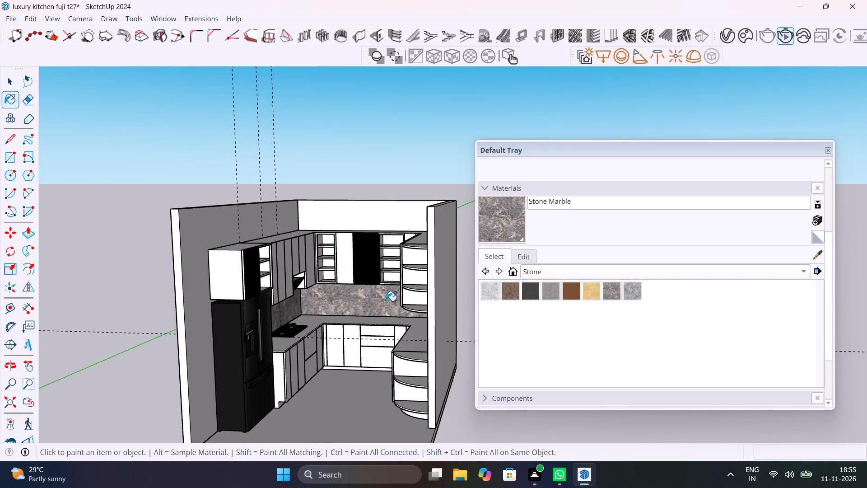
pyautogui.press('space')
pyautogui.click(397, 171)
# Save the kitchen model.
pyautogui.hotkey('ctrl', 's')
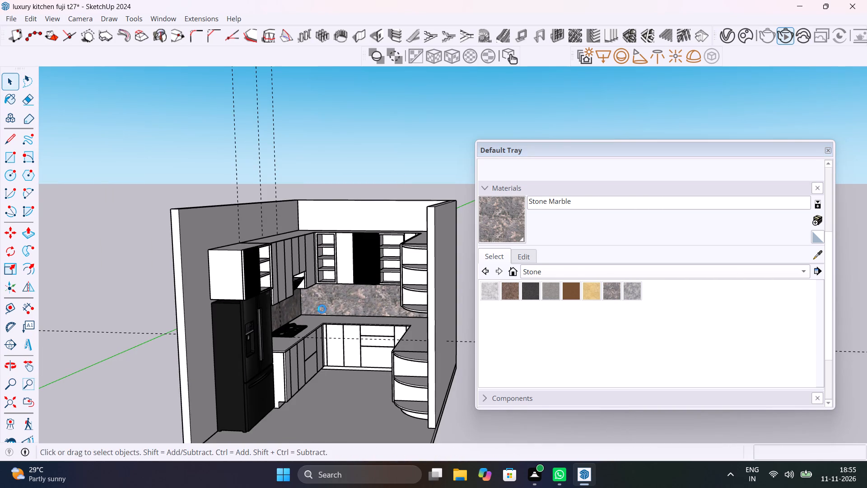
# Close the materials tray and examine the Stone Marble backsplashes around the countertop from several angles.
pyautogui.scroll(9, 336, 307)
pyautogui.keyDown('shift'); pyautogui.moveTo(341, 314); pyautogui.dragTo(272, 295, button='middle'); pyautogui.keyUp('shift')
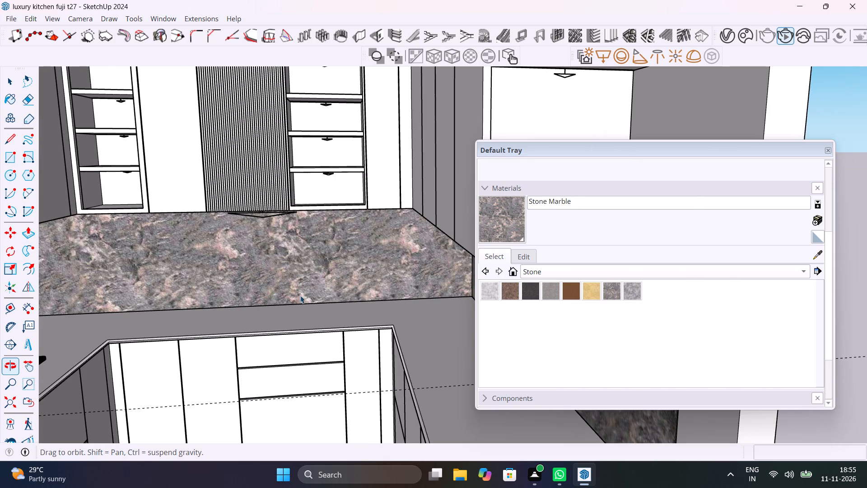
pyautogui.click(826, 151)
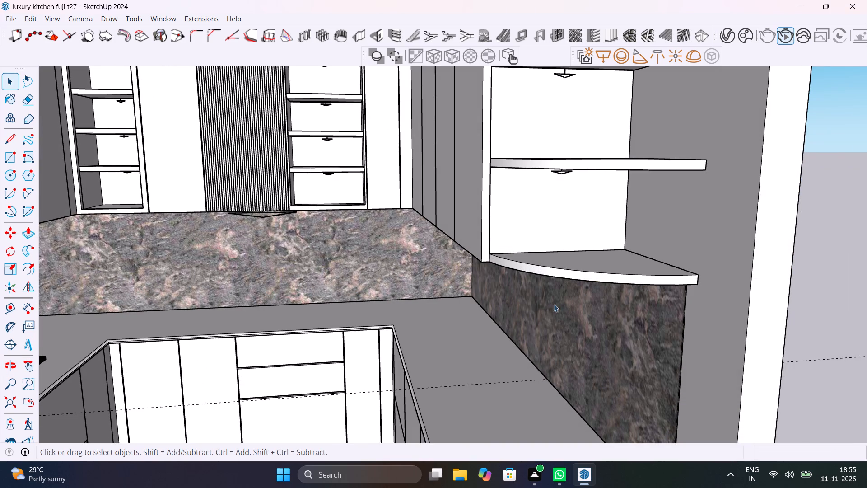
pyautogui.scroll(-8, 558, 288)
pyautogui.keyDown('shift'); pyautogui.moveTo(542, 296); pyautogui.dragTo(502, 255, button='middle'); pyautogui.keyUp('shift')
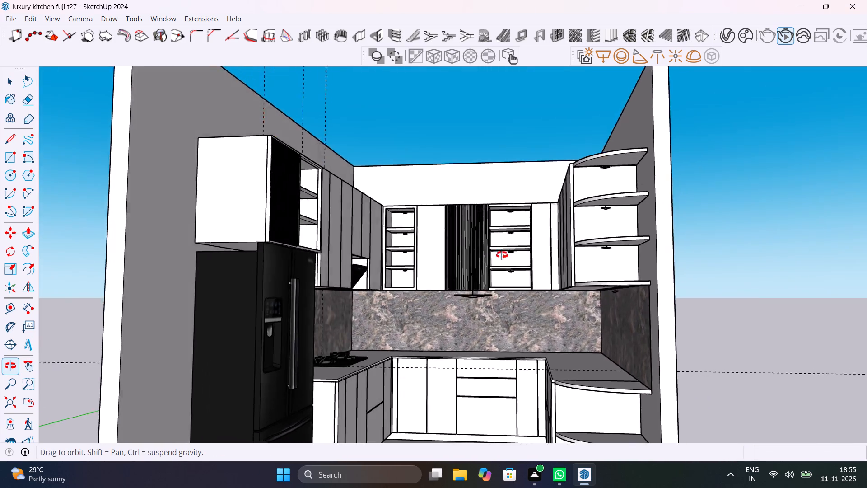
pyautogui.keyDown('shift'); pyautogui.moveTo(502, 255); pyautogui.dragTo(465, 304, button='middle'); pyautogui.keyUp('shift')
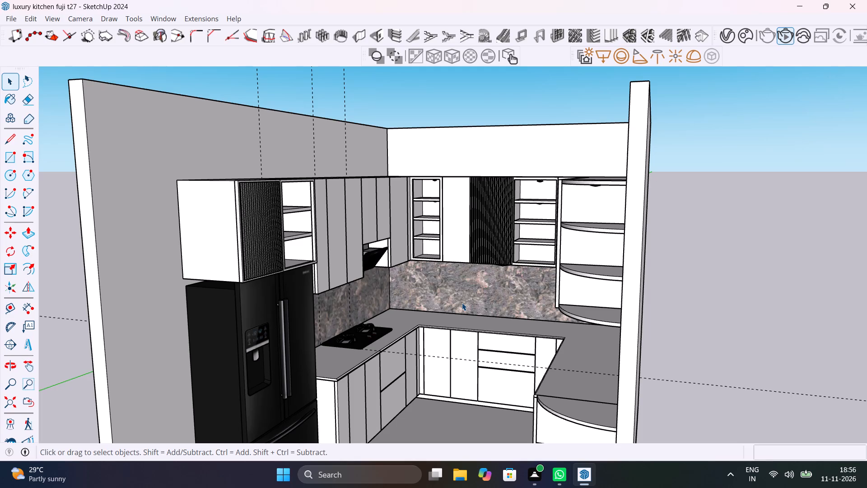
pyautogui.scroll(4, 422, 347)
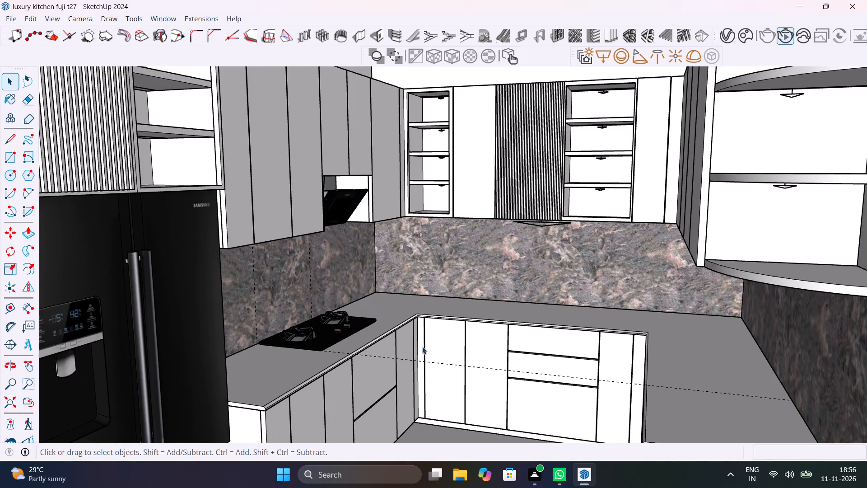
pyautogui.moveTo(461, 348); pyautogui.dragTo(438, 286, button='middle')
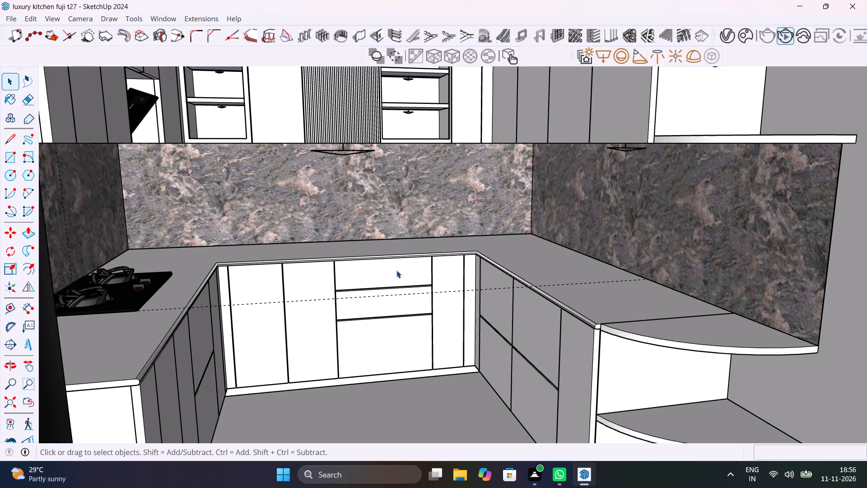
pyautogui.scroll(-6, 510, 264)
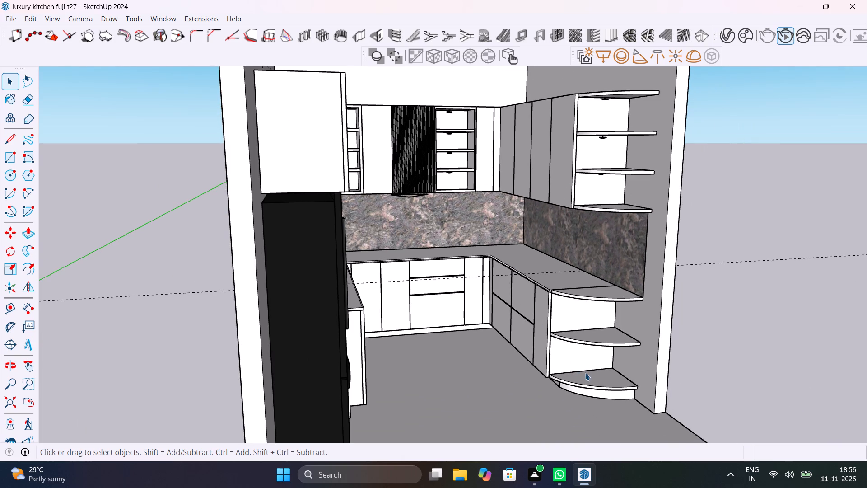
# Open the Chaos Cosmos library beside the lower curved shelves, clear the marble search and show the downloaded assets.
pyautogui.scroll(2, 598, 399)
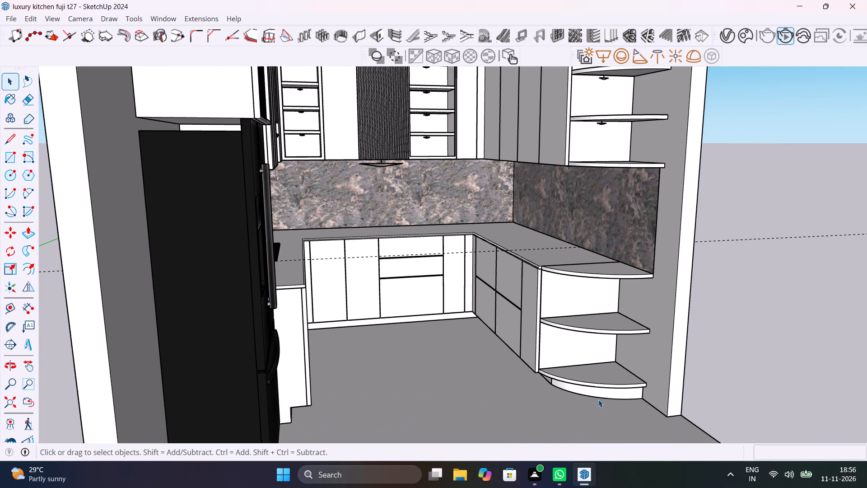
pyautogui.scroll(5, 598, 399)
pyautogui.moveTo(618, 392); pyautogui.dragTo(559, 343, button='middle')
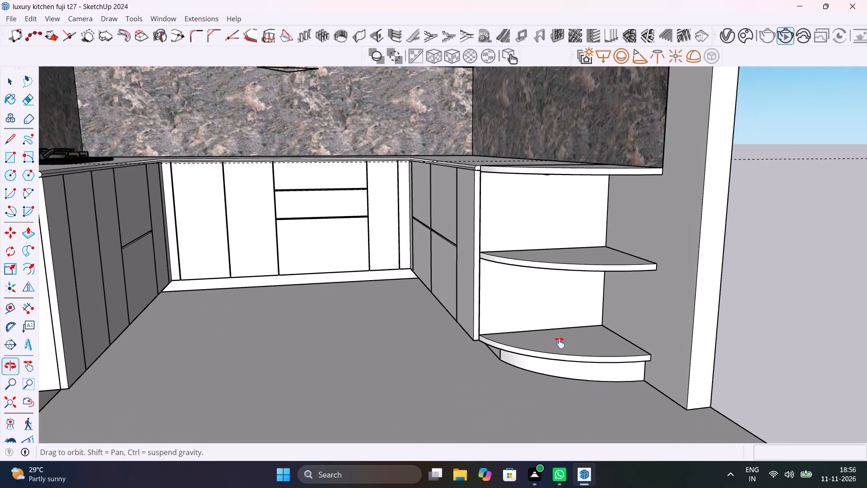
pyautogui.moveTo(559, 343); pyautogui.dragTo(578, 333, button='middle')
pyautogui.scroll(3, 559, 284)
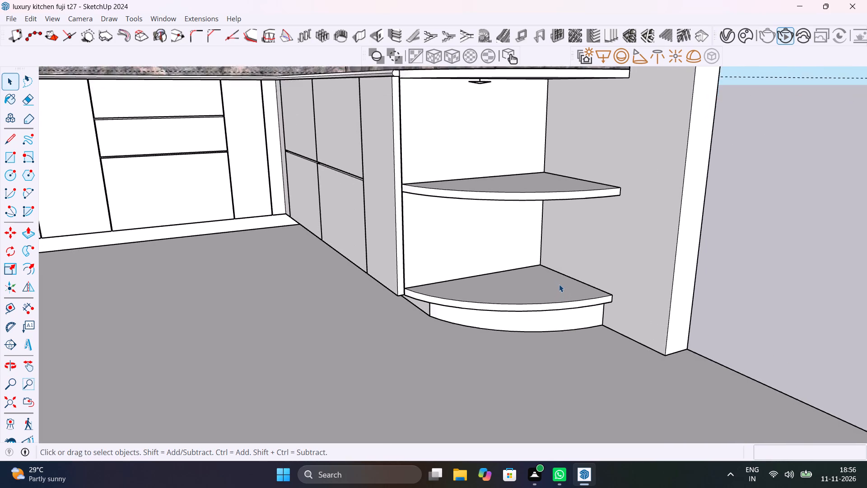
pyautogui.scroll(6, 559, 284)
pyautogui.moveTo(558, 296); pyautogui.dragTo(534, 334, button='middle')
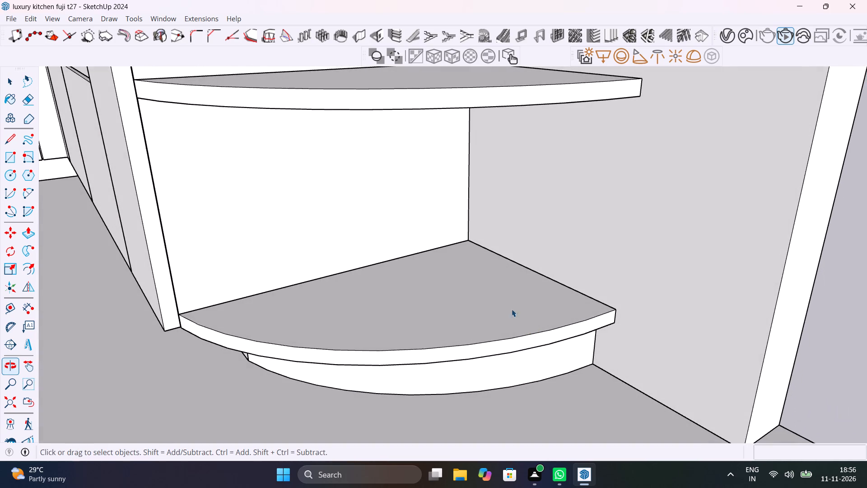
pyautogui.click(750, 35)
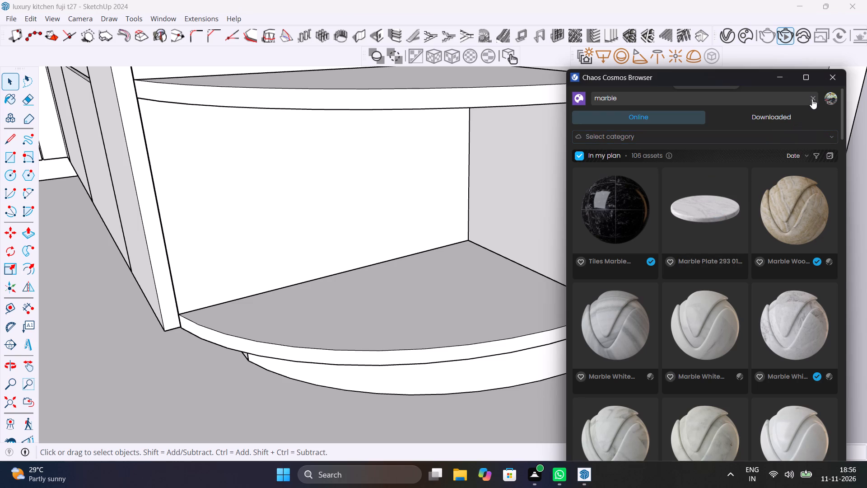
pyautogui.click(812, 99)
pyautogui.click(782, 117)
# Place the spiky-leaved potted plant in the white pot from the downloaded assets on the bottom curved shelf.
pyautogui.scroll(-2, 744, 270)
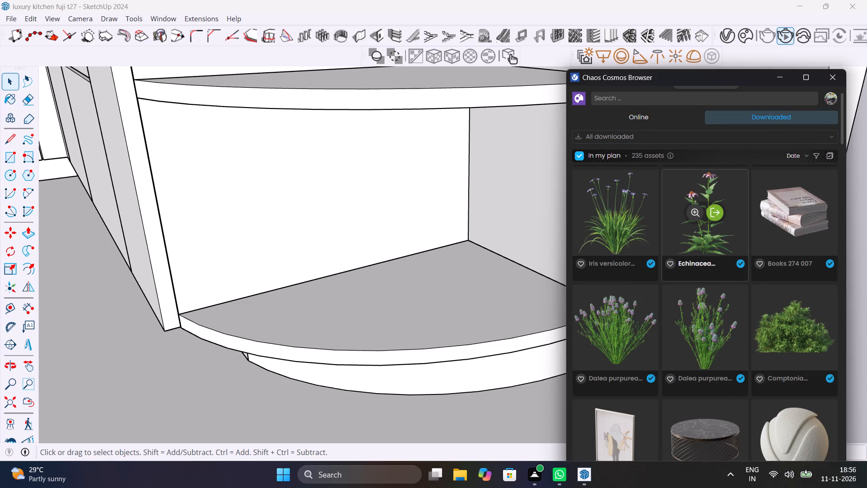
pyautogui.scroll(-4, 744, 270)
pyautogui.scroll(-20, 744, 270)
pyautogui.scroll(-1, 744, 270)
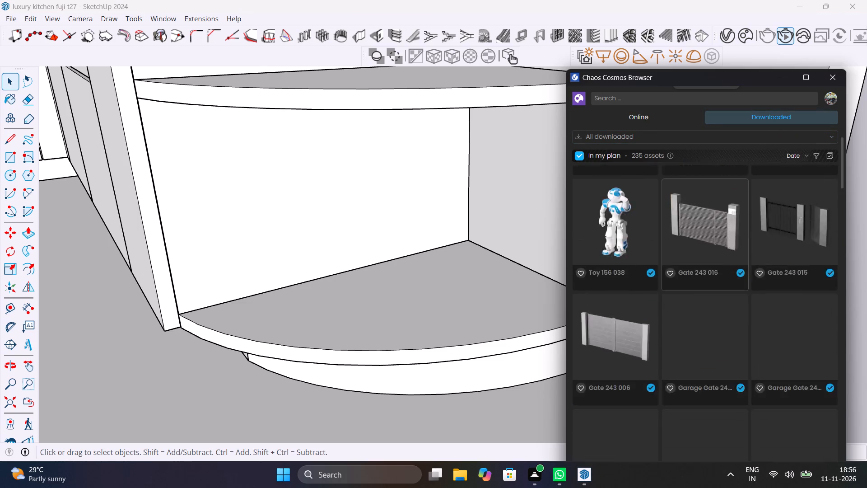
pyautogui.scroll(-3, 744, 270)
pyautogui.scroll(4, 744, 270)
pyautogui.scroll(-7, 744, 270)
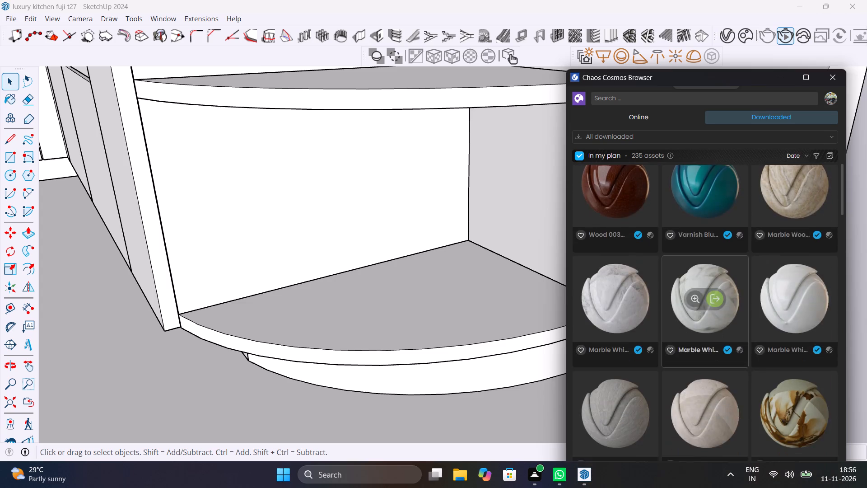
pyautogui.scroll(-17, 744, 270)
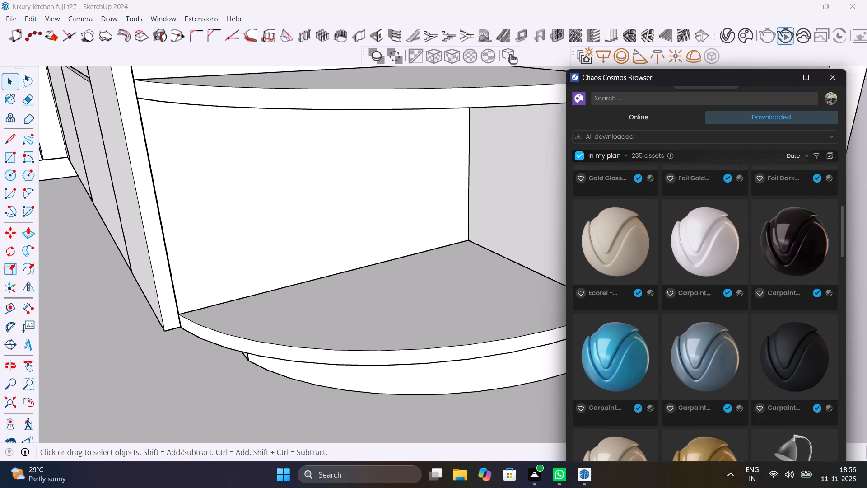
pyautogui.scroll(-17, 744, 270)
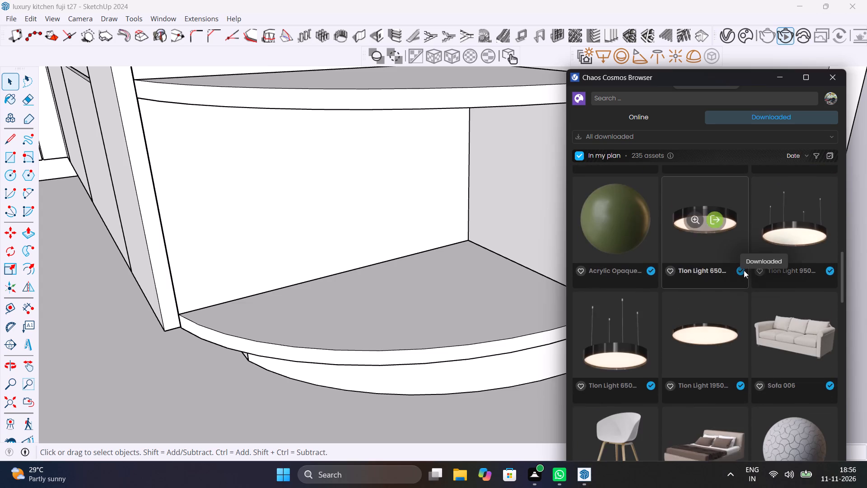
pyautogui.scroll(-10, 744, 270)
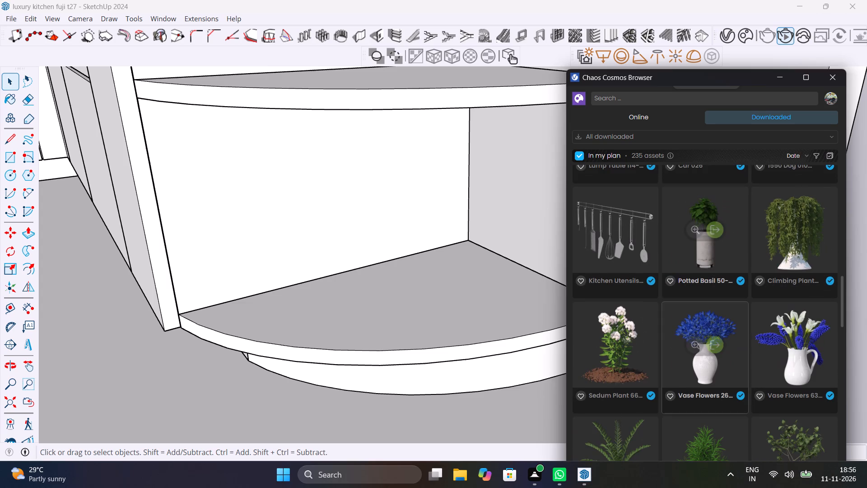
pyautogui.scroll(-4, 721, 276)
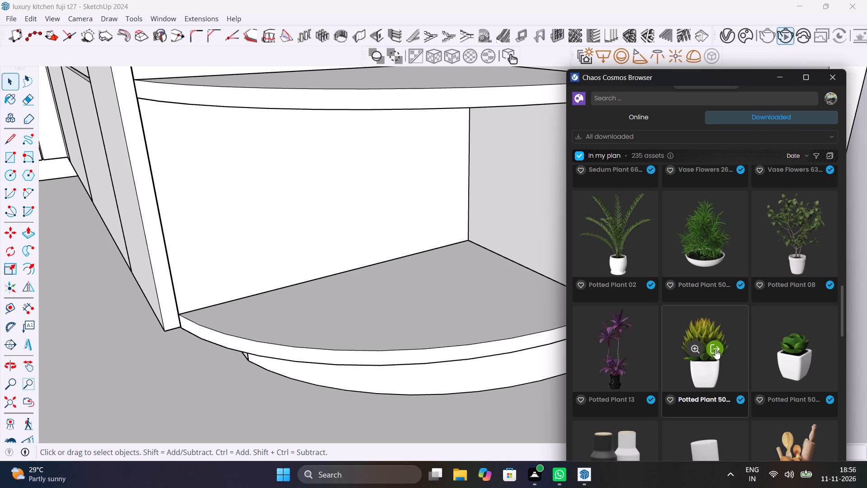
pyautogui.click(715, 346)
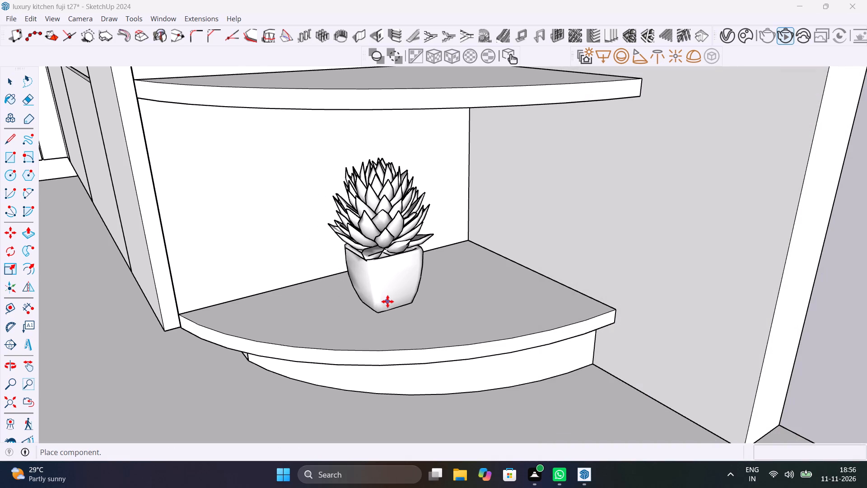
pyautogui.click(396, 294)
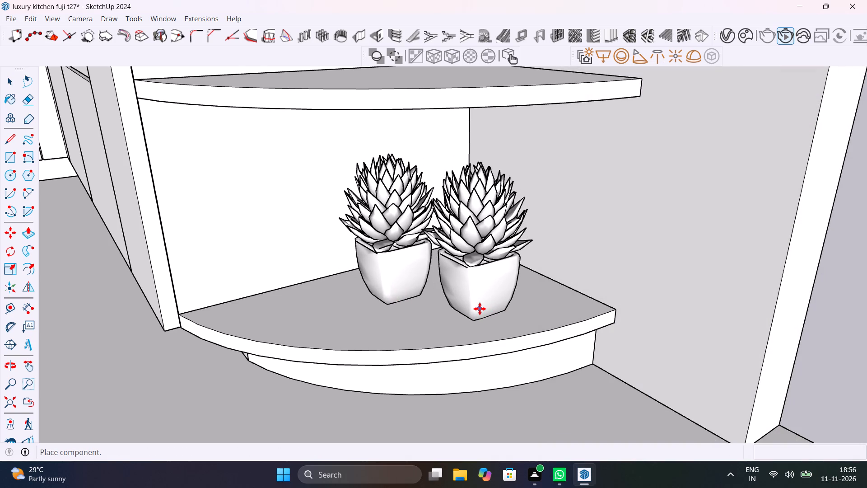
# Place another spiky-leaved potted plant on the countertop-level curved end shelf, in front of the marble backsplash.
pyautogui.scroll(-9, 480, 309)
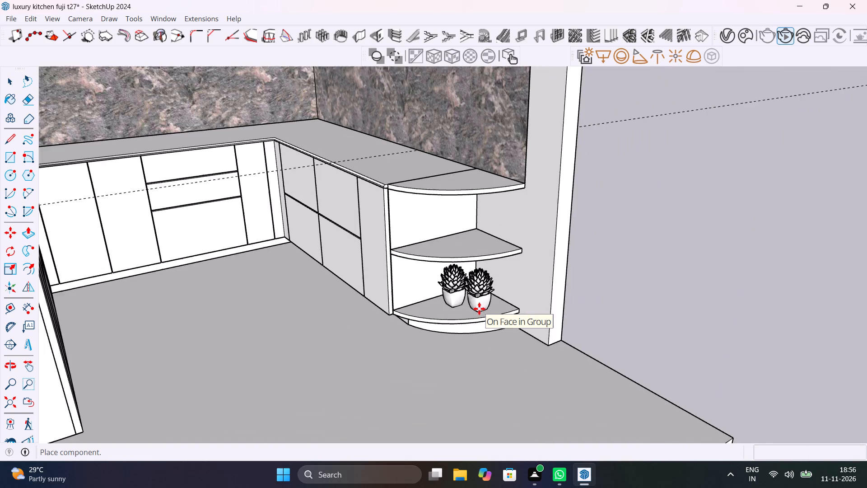
pyautogui.scroll(-6, 479, 309)
pyautogui.scroll(12, 478, 197)
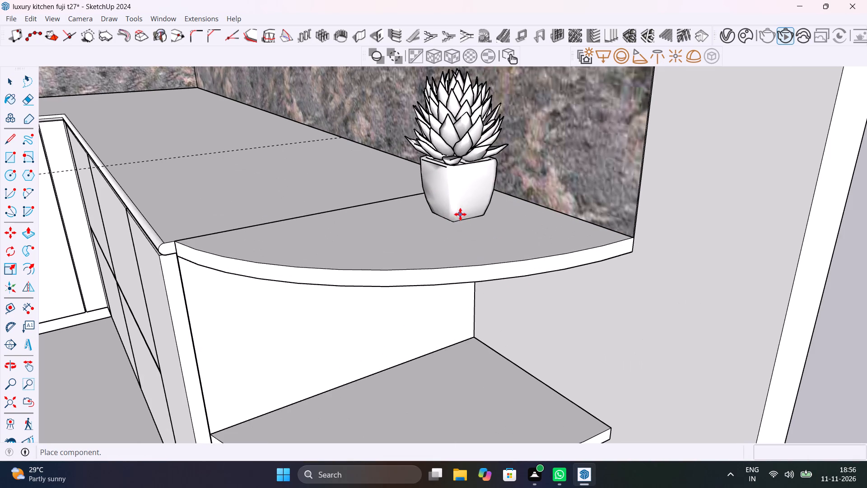
pyautogui.click(457, 206)
# Place another spiky-leaved potted plant on the topmost board of the upper curved shelves and finish placing this plant.
pyautogui.scroll(-5, 469, 235)
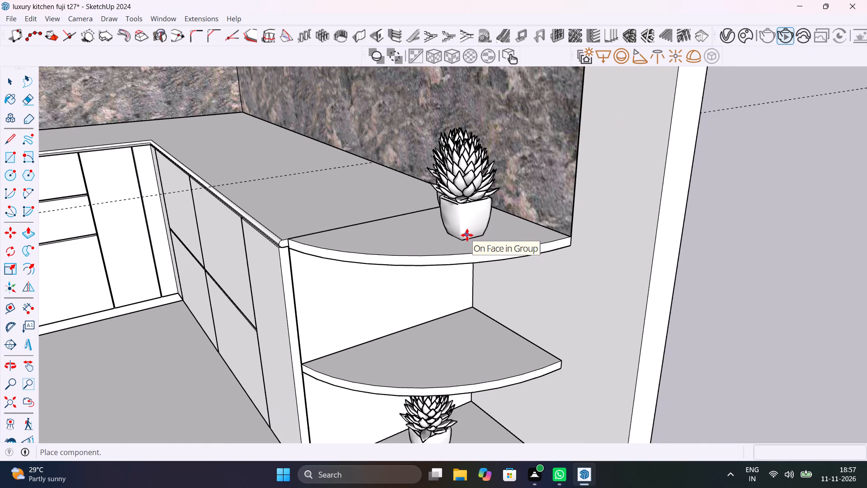
pyautogui.scroll(-19, 466, 231)
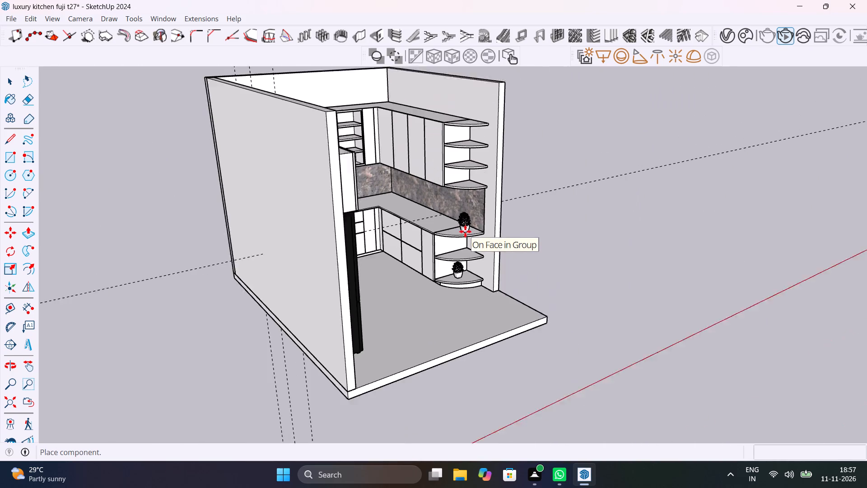
pyautogui.scroll(15, 463, 133)
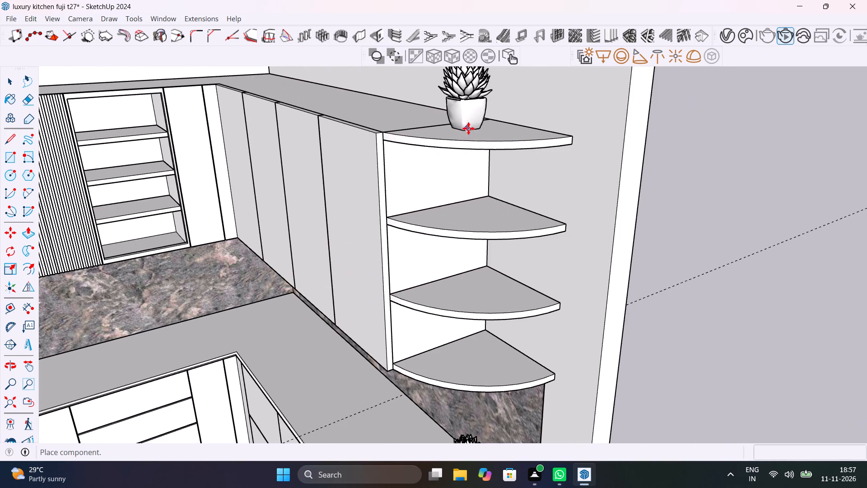
pyautogui.click(479, 128)
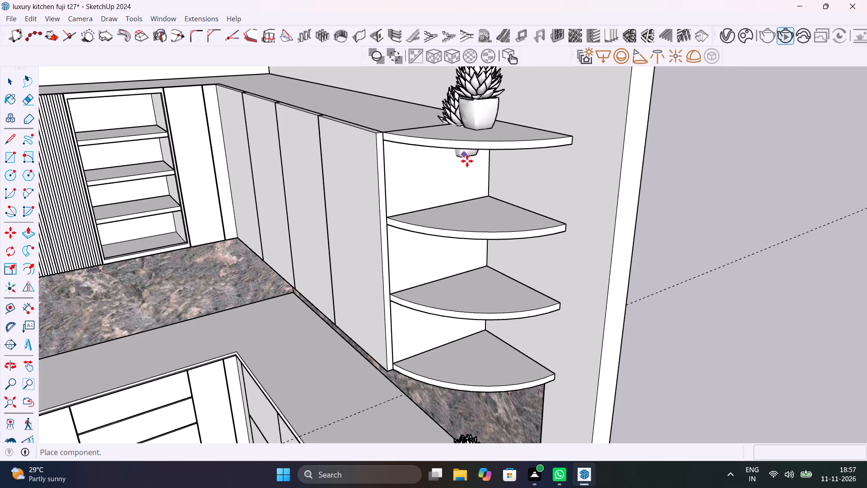
pyautogui.scroll(-11, 455, 265)
pyautogui.moveTo(461, 291); pyautogui.dragTo(481, 248, button='middle')
pyautogui.scroll(1, 481, 248)
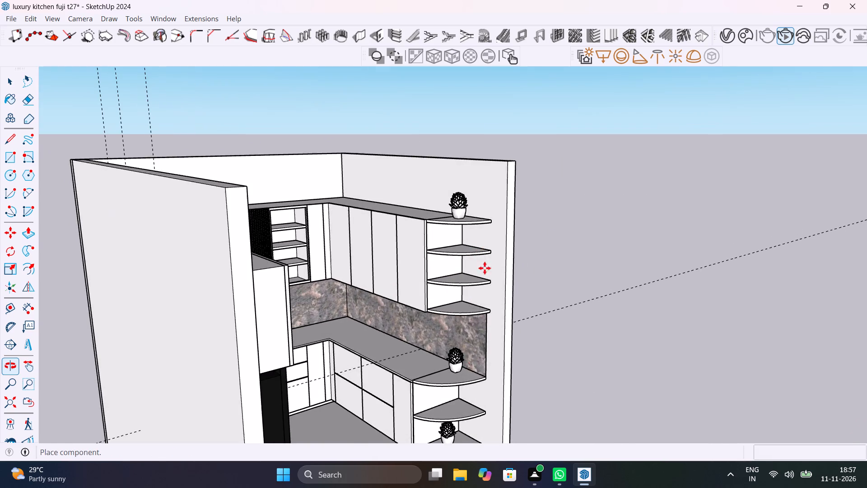
pyautogui.scroll(3, 458, 399)
pyautogui.press('space')
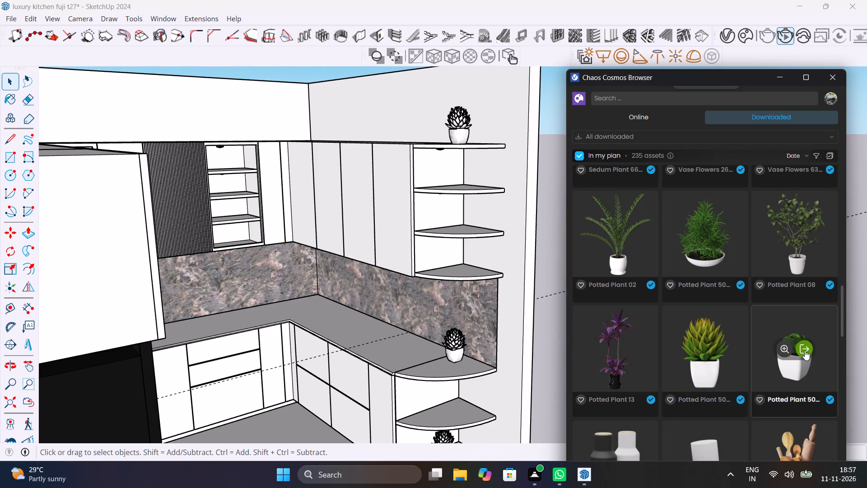
# Place the small rosette succulent in the white pot from the downloaded Cosmos assets on the middle lower curved shelf.
pyautogui.click(805, 350)
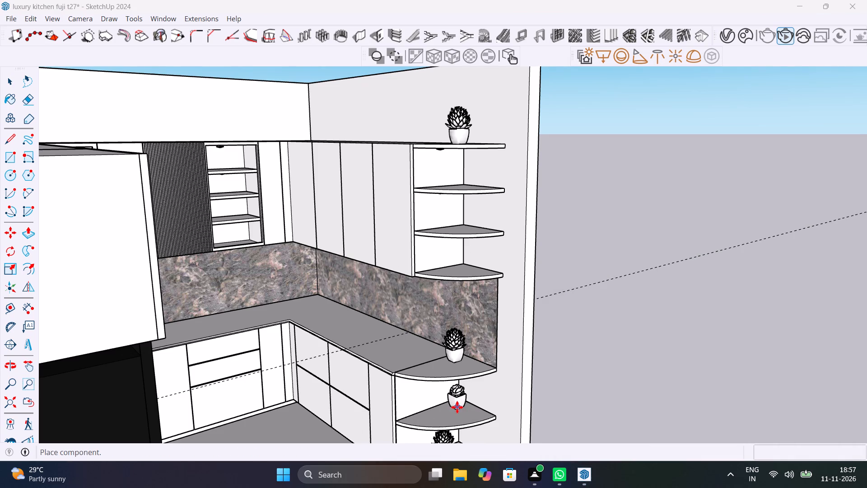
pyautogui.keyDown('shift'); pyautogui.moveTo(457, 406); pyautogui.dragTo(487, 319, button='middle'); pyautogui.keyUp('shift')
pyautogui.scroll(10, 485, 321)
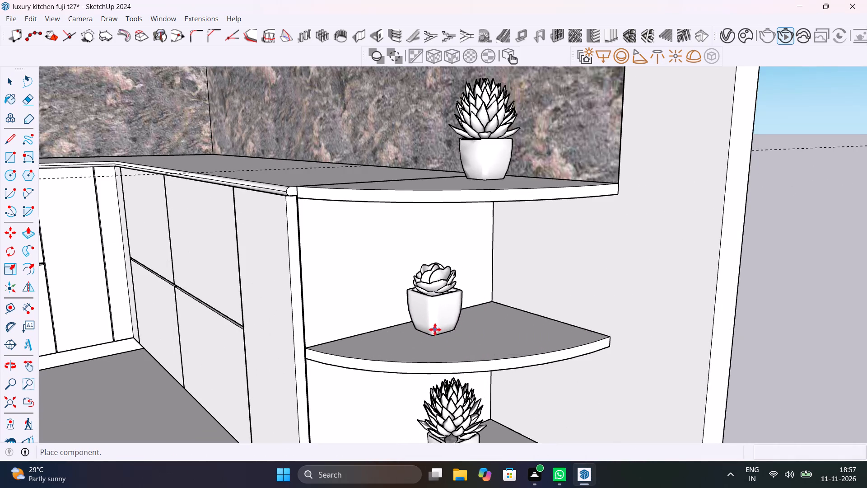
pyautogui.moveTo(431, 329); pyautogui.dragTo(433, 334)
# Place another small rosette succulent in the back corner of the countertop, where the two marble backsplashes meet.
pyautogui.scroll(-9, 468, 346)
pyautogui.moveTo(404, 348); pyautogui.dragTo(425, 408, button='middle')
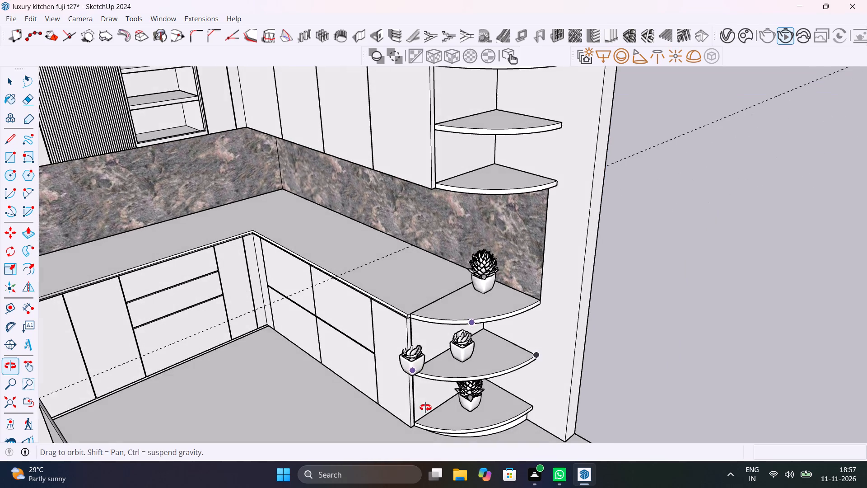
pyautogui.moveTo(425, 408); pyautogui.dragTo(424, 408, button='middle')
pyautogui.click(276, 199)
# Place another small rosette succulent on the second-lowest board of the upper curved shelves and finish placing this plant.
pyautogui.scroll(-3, 393, 309)
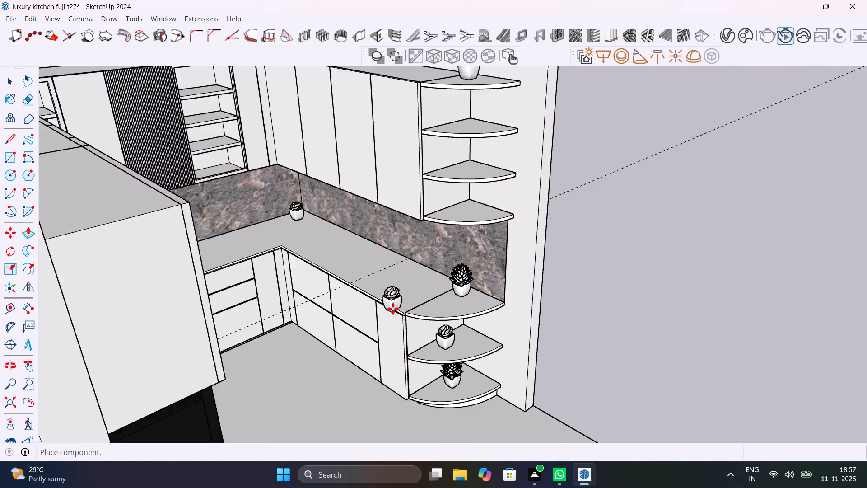
pyautogui.scroll(-2, 393, 309)
pyautogui.scroll(10, 443, 201)
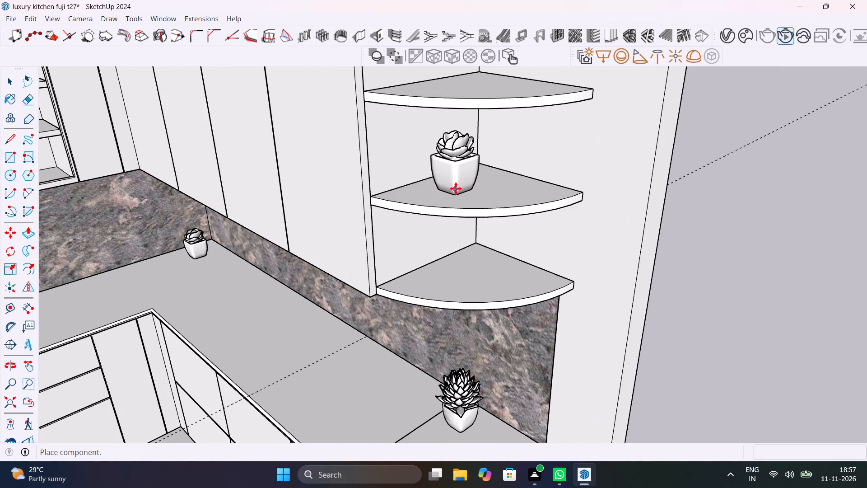
pyautogui.click(466, 177)
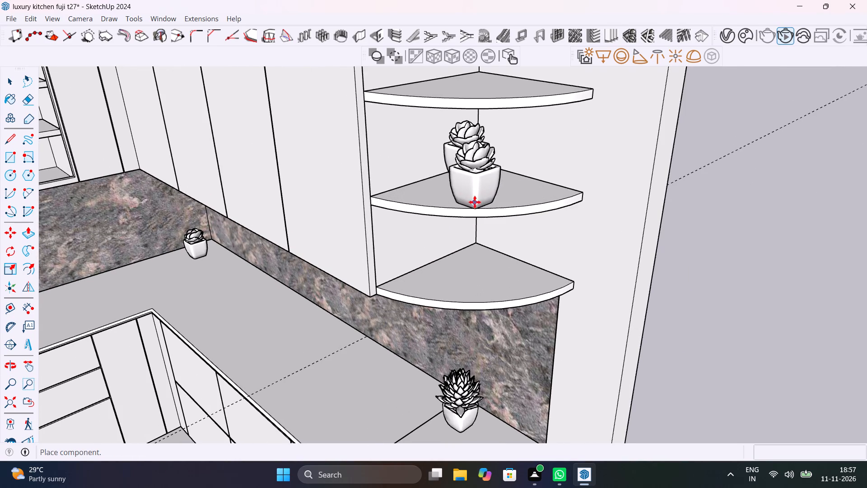
pyautogui.scroll(-7, 475, 202)
pyautogui.press('space')
# Place the Kitchen Props set of jars and utensil basket from the downloaded assets on open ground outside the kitchen, and close the Cosmos library.
pyautogui.scroll(-5, 638, 347)
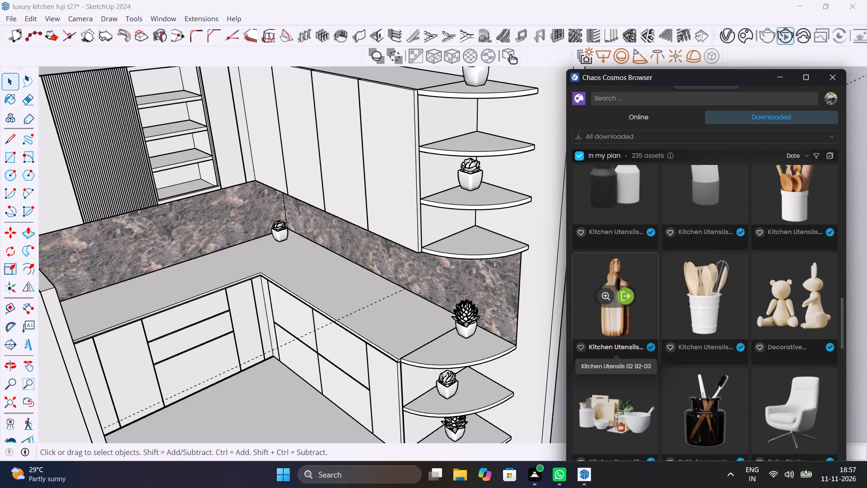
pyautogui.scroll(-6, 638, 350)
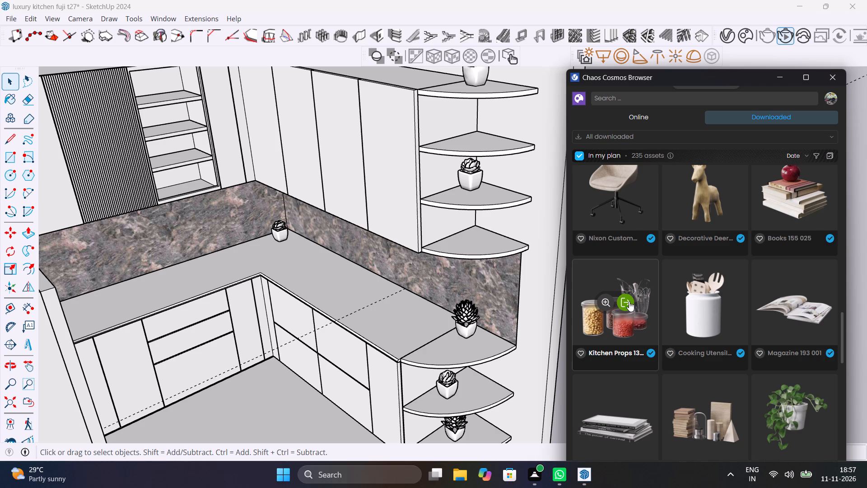
pyautogui.click(629, 301)
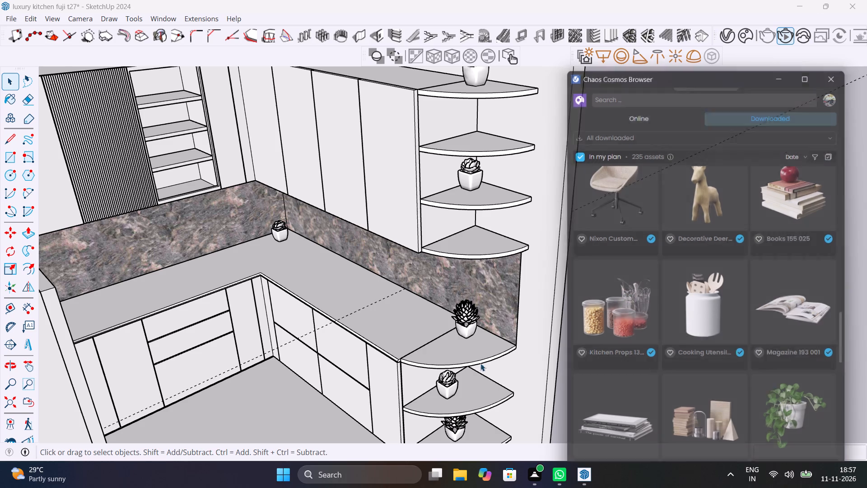
pyautogui.scroll(-5, 483, 363)
pyautogui.click(675, 347)
pyautogui.moveTo(685, 354); pyautogui.dragTo(651, 343, button='middle')
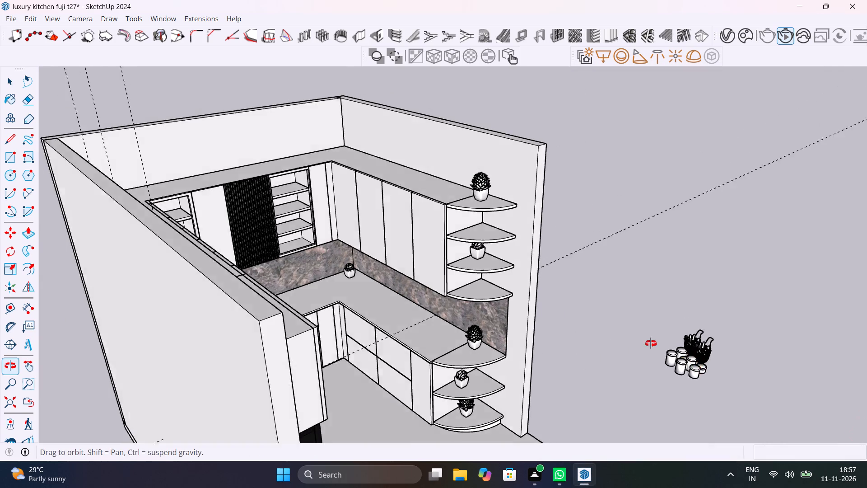
pyautogui.moveTo(651, 343); pyautogui.dragTo(606, 332, button='middle')
pyautogui.press('space')
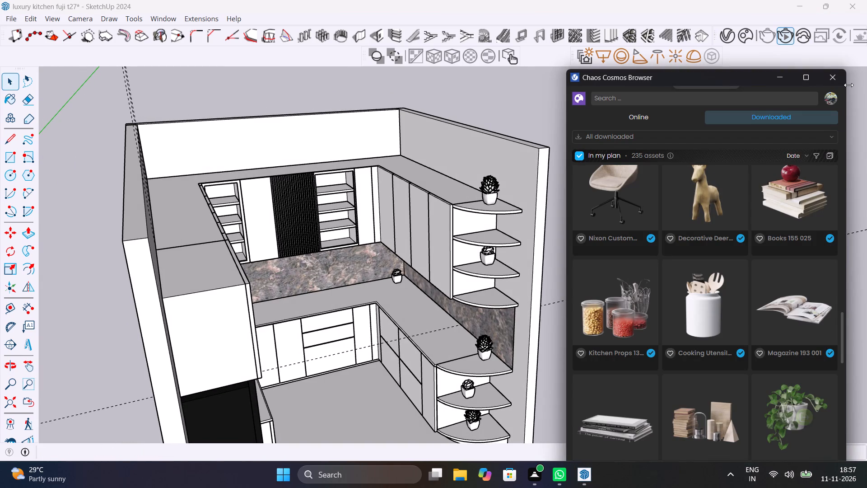
pyautogui.click(839, 81)
# Explode the Kitchen Props component containing the four jars and the utensil basket, outside the kitchen.
pyautogui.keyDown('shift'); pyautogui.moveTo(676, 312); pyautogui.dragTo(528, 183, button='middle'); pyautogui.keyUp('shift')
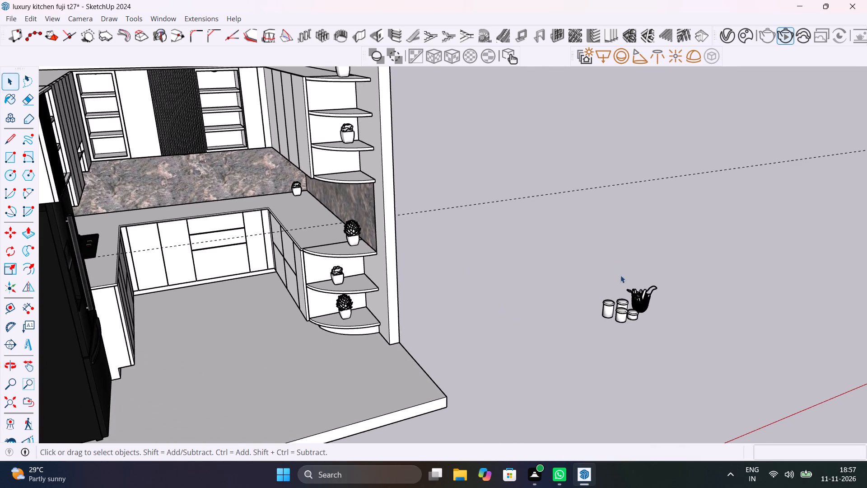
pyautogui.scroll(16, 666, 304)
pyautogui.click(604, 316)
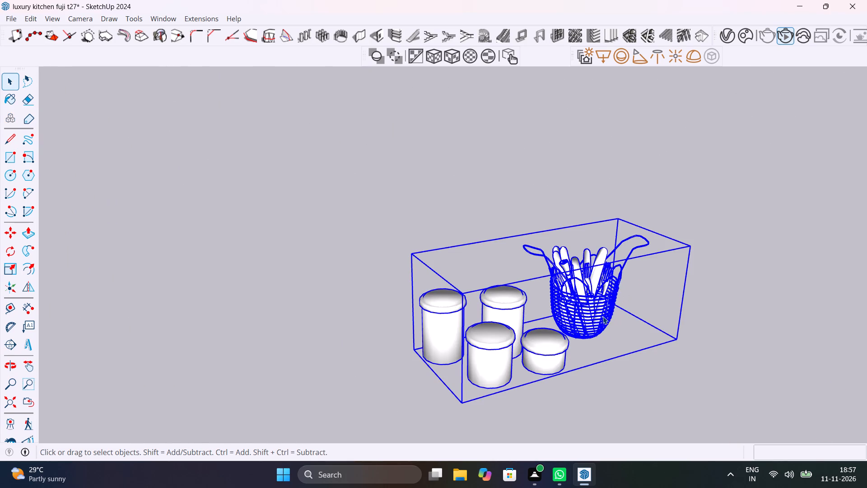
pyautogui.rightClick(603, 316)
pyautogui.click(636, 87)
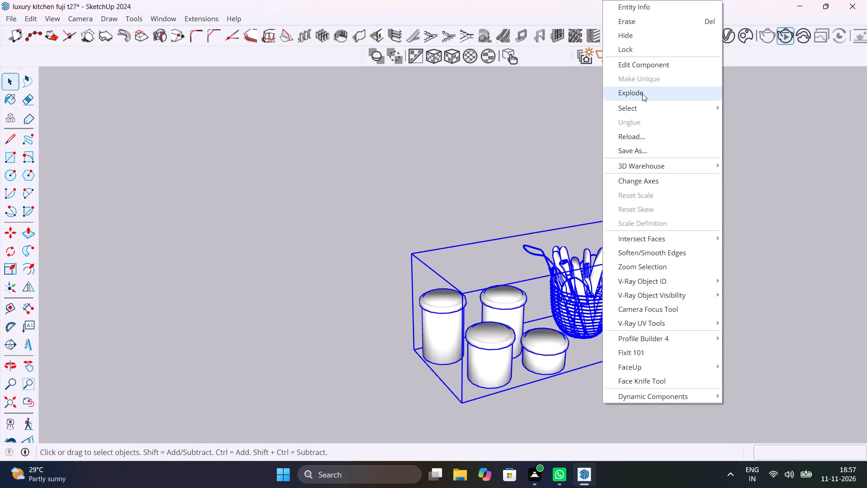
pyautogui.click(748, 265)
pyautogui.rightClick(559, 342)
pyautogui.click(669, 209)
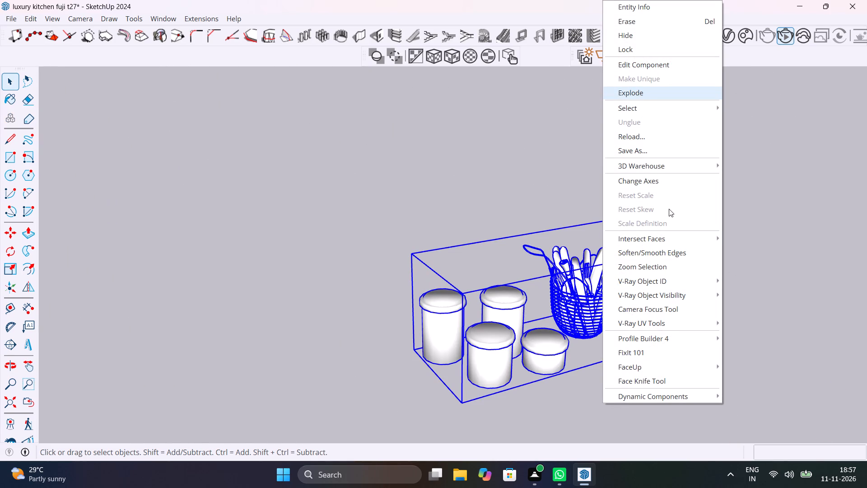
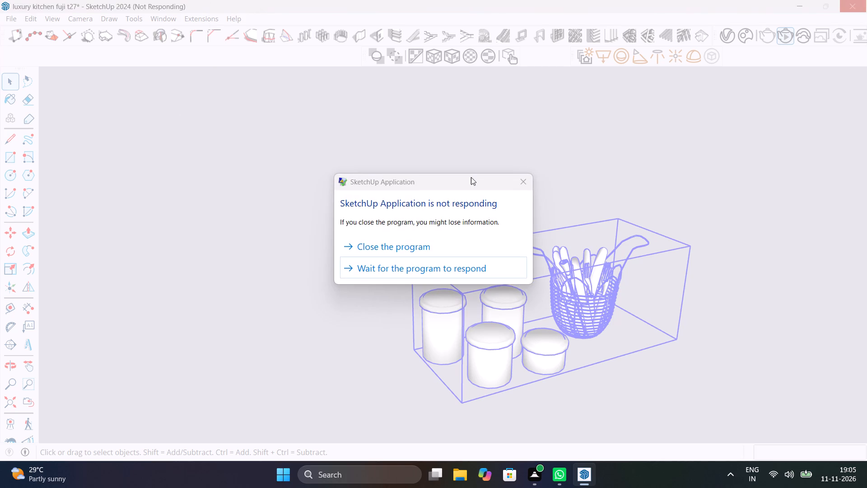
# Force the unresponsive SketchUp program to close instead of waiting for it to respond.
pyautogui.click(441, 247)
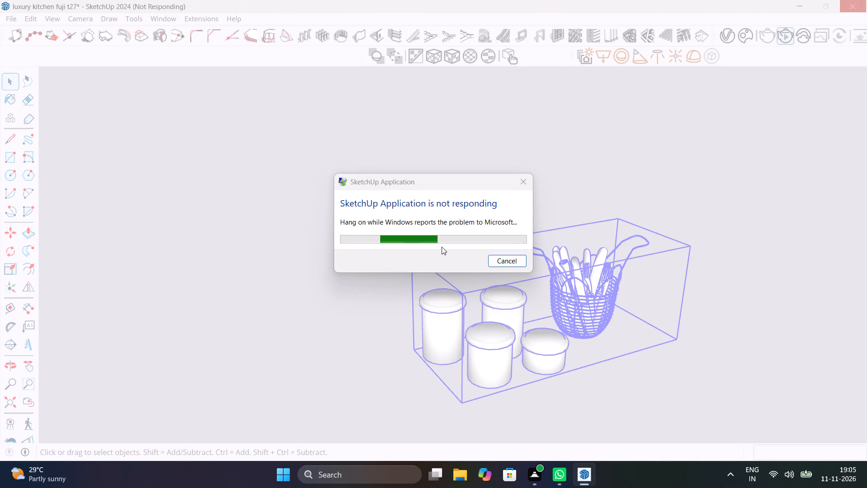
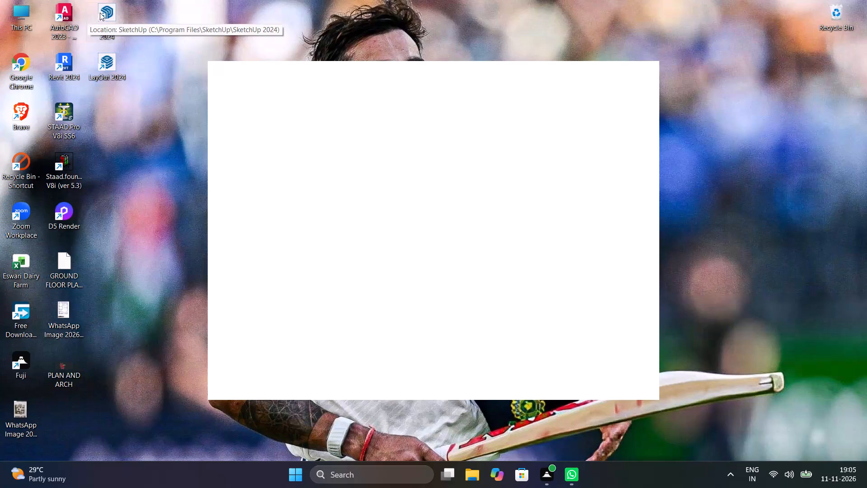
# Relaunch SketchUp 2024 and open the recent model "luxury kitchen fuji t27" marked as recovered.
pyautogui.doubleClick(103, 13)
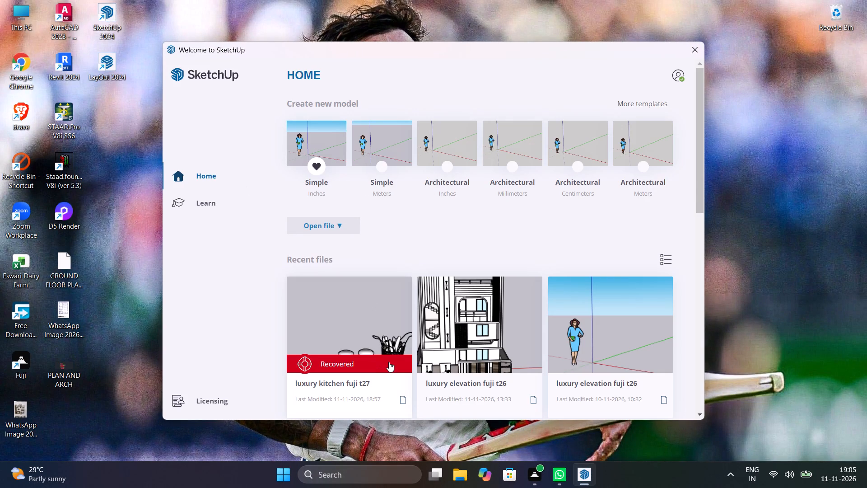
pyautogui.click(389, 362)
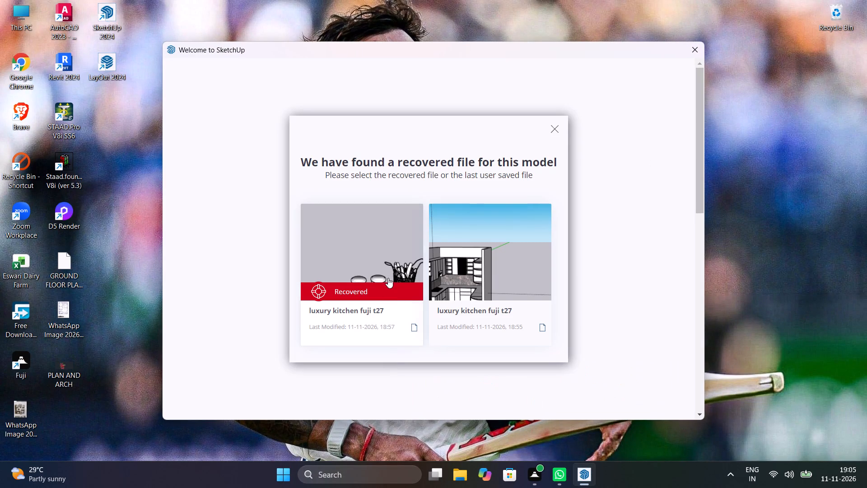
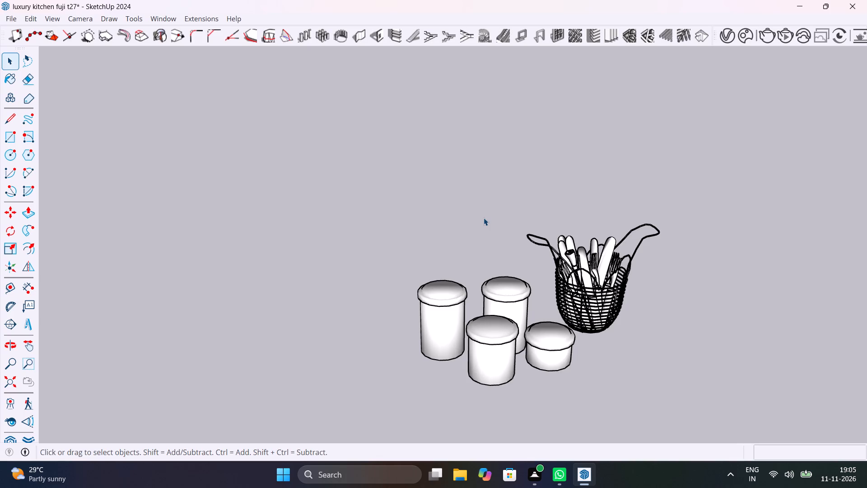
# Save the recovered model and dismiss the CTS Louvers Pro licence window, Enscape notice and extension update notice.
pyautogui.scroll(-13, 484, 218)
pyautogui.hotkey('ctrl', 's')
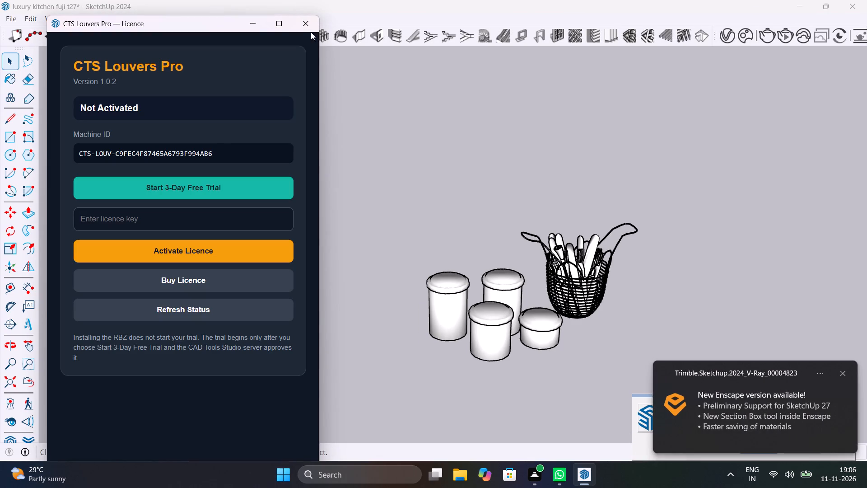
pyautogui.click(308, 25)
pyautogui.click(845, 371)
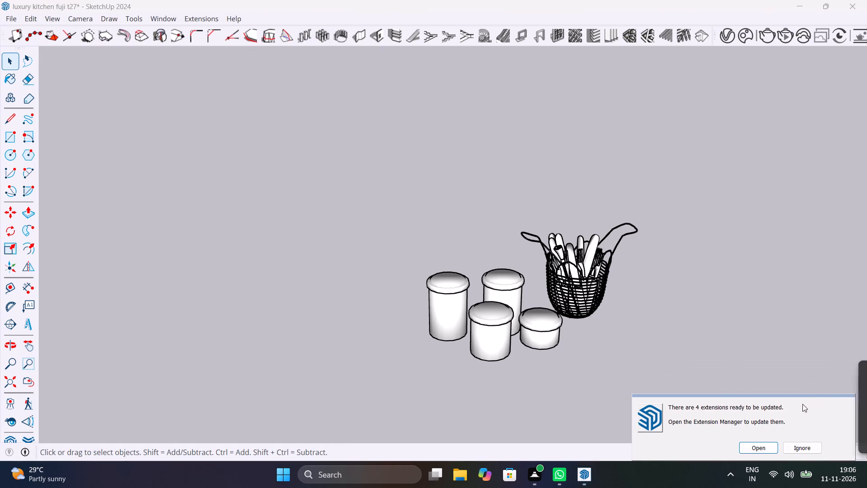
pyautogui.click(804, 446)
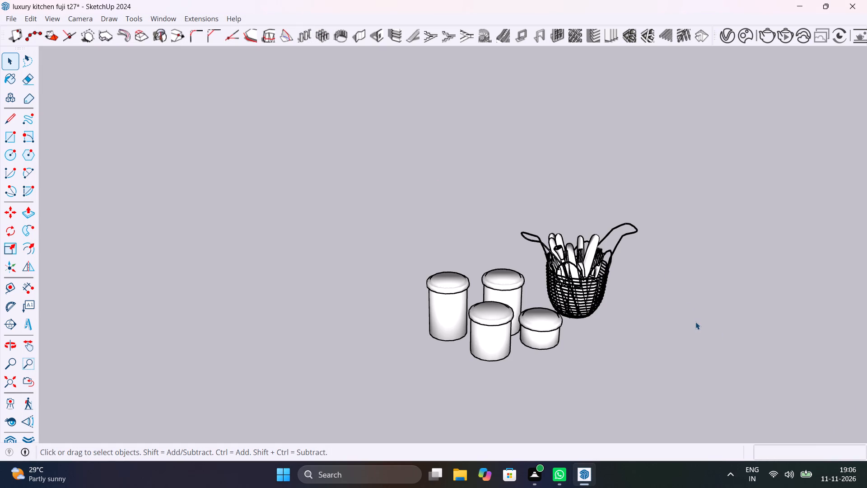
# Explode the component holding the four lidded jars and the cutlery basket beside the kitchen.
pyautogui.scroll(-3, 692, 314)
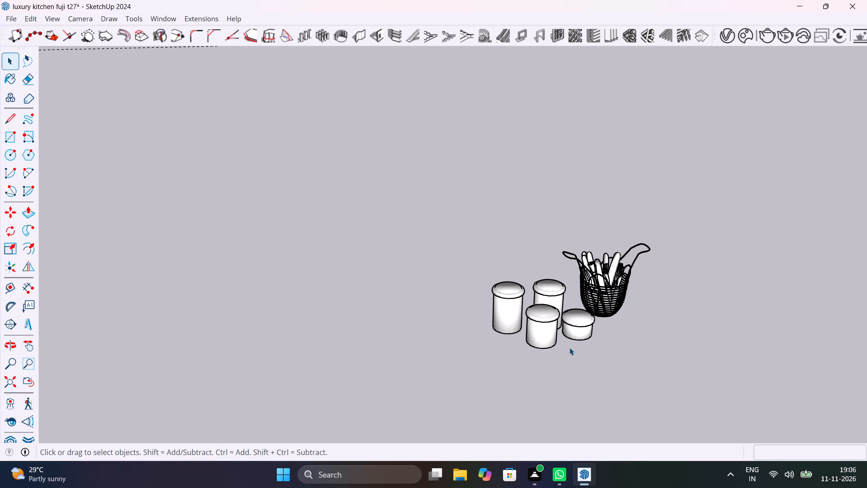
pyautogui.scroll(-17, 557, 300)
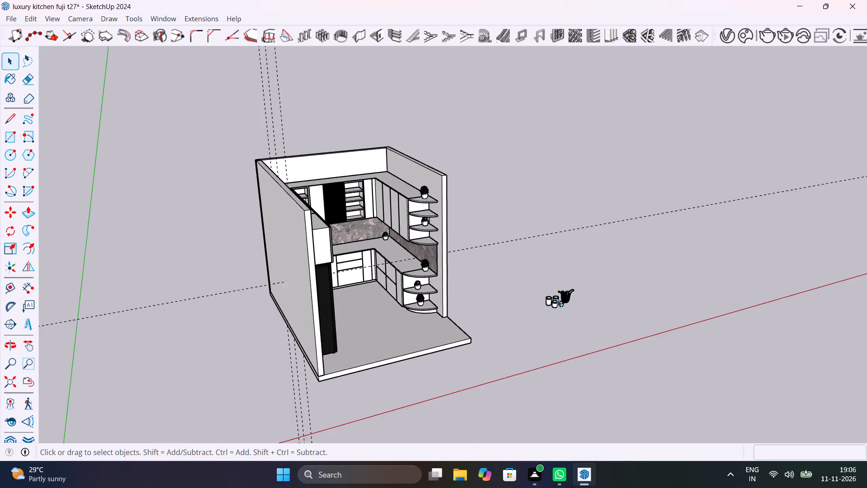
pyautogui.scroll(-3, 557, 300)
pyautogui.scroll(11, 557, 300)
pyautogui.click(557, 300)
pyautogui.scroll(5, 557, 300)
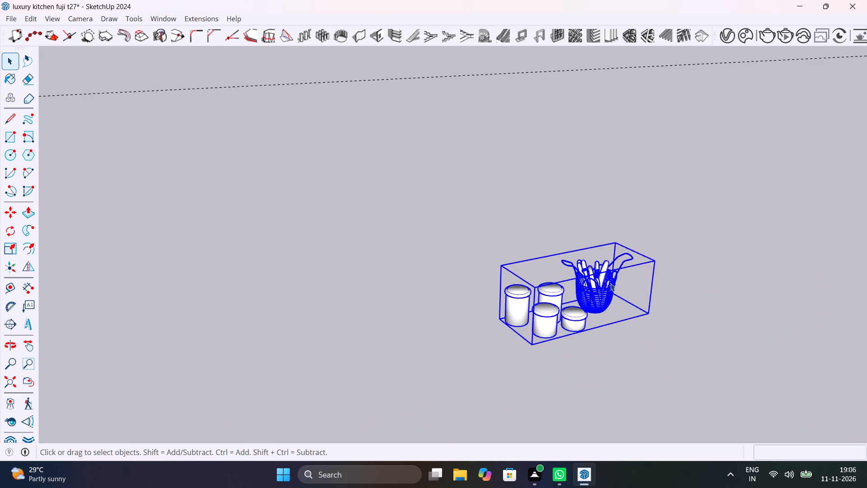
pyautogui.rightClick(613, 282)
pyautogui.click(666, 96)
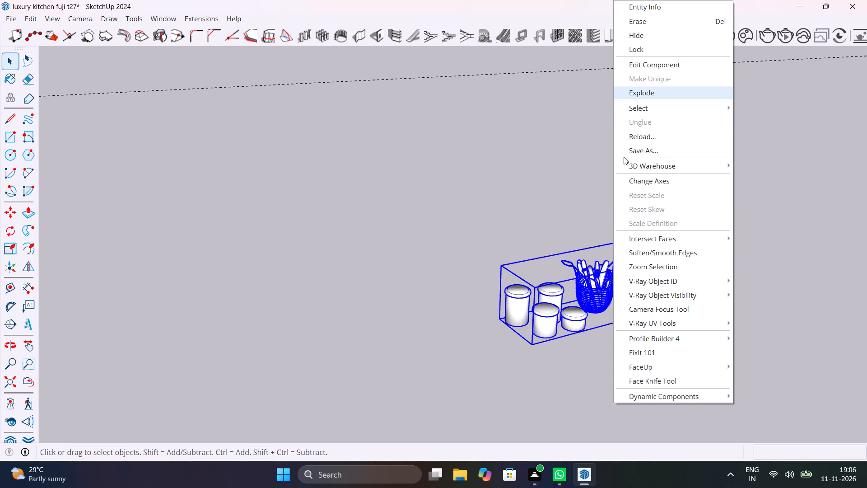
pyautogui.click(679, 251)
pyautogui.click(608, 284)
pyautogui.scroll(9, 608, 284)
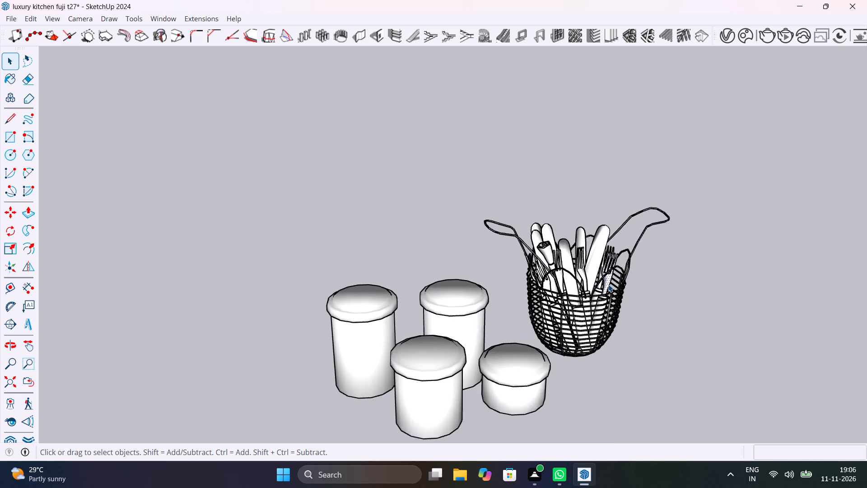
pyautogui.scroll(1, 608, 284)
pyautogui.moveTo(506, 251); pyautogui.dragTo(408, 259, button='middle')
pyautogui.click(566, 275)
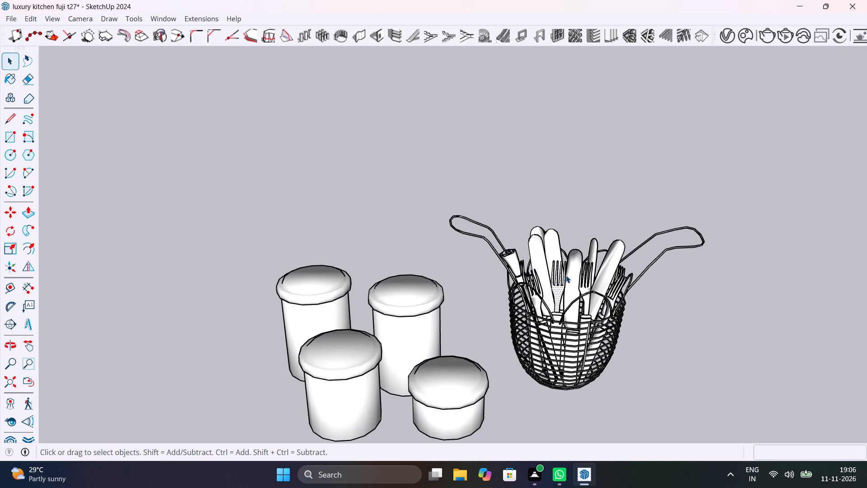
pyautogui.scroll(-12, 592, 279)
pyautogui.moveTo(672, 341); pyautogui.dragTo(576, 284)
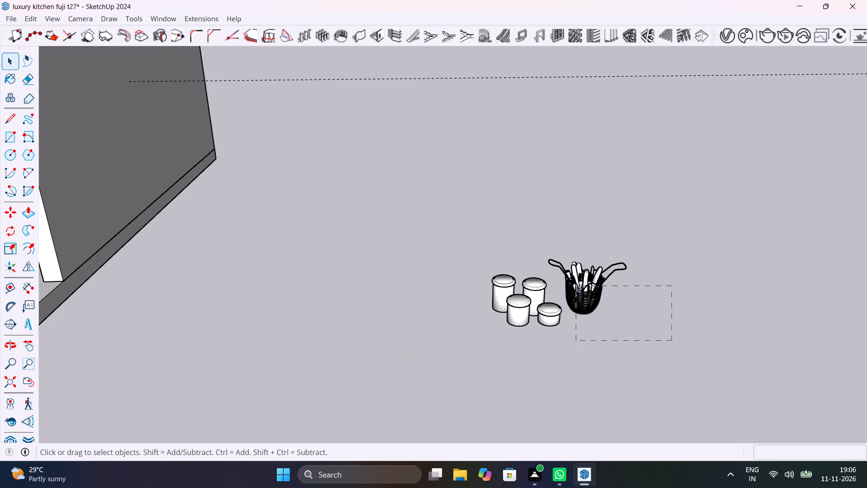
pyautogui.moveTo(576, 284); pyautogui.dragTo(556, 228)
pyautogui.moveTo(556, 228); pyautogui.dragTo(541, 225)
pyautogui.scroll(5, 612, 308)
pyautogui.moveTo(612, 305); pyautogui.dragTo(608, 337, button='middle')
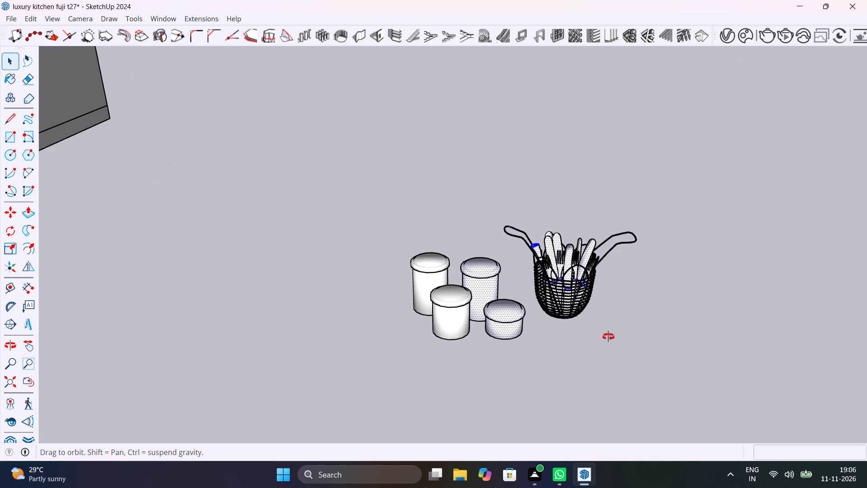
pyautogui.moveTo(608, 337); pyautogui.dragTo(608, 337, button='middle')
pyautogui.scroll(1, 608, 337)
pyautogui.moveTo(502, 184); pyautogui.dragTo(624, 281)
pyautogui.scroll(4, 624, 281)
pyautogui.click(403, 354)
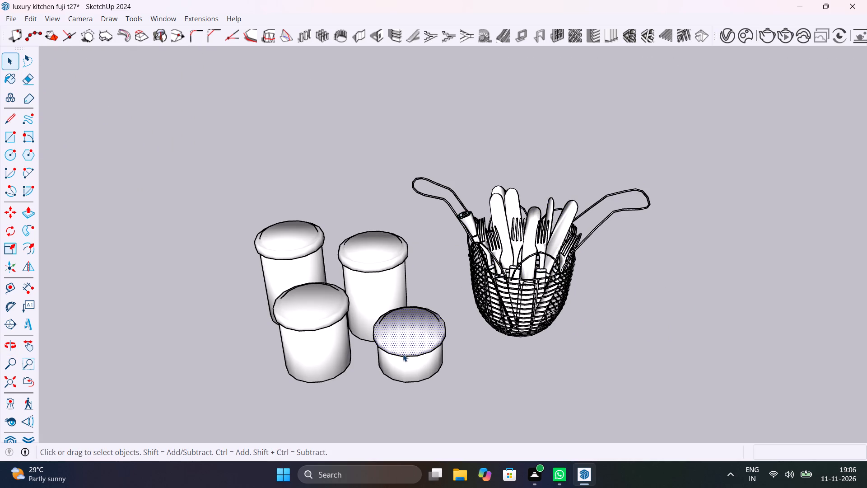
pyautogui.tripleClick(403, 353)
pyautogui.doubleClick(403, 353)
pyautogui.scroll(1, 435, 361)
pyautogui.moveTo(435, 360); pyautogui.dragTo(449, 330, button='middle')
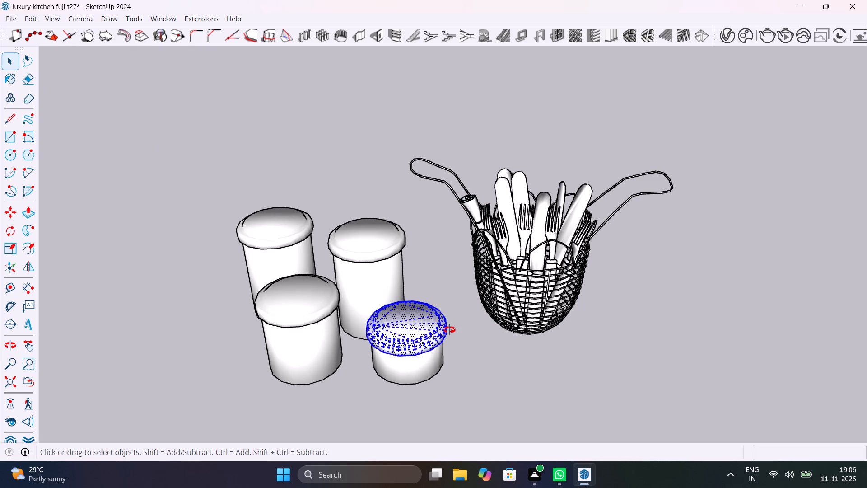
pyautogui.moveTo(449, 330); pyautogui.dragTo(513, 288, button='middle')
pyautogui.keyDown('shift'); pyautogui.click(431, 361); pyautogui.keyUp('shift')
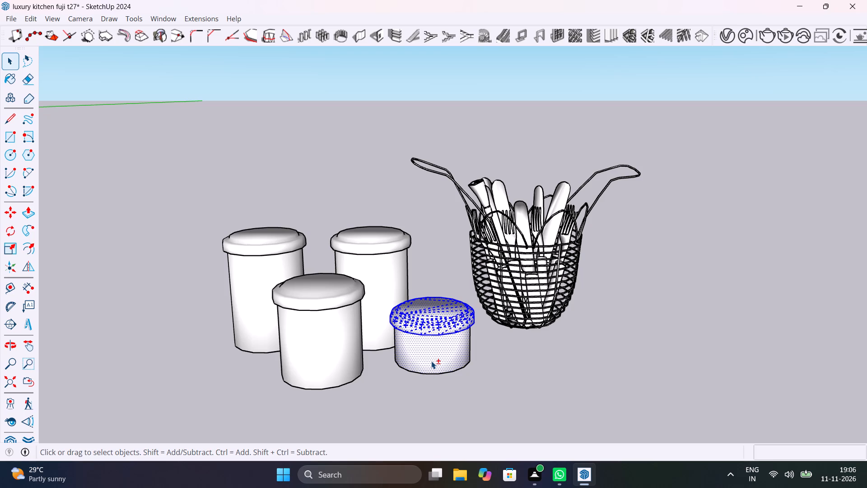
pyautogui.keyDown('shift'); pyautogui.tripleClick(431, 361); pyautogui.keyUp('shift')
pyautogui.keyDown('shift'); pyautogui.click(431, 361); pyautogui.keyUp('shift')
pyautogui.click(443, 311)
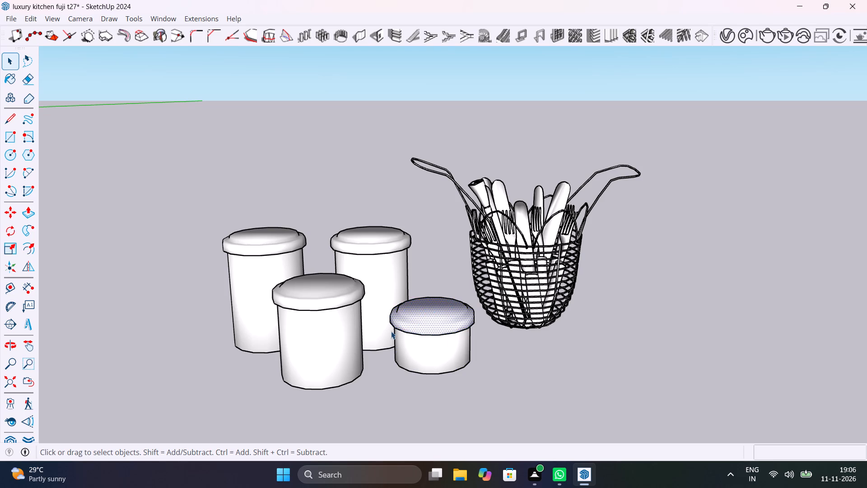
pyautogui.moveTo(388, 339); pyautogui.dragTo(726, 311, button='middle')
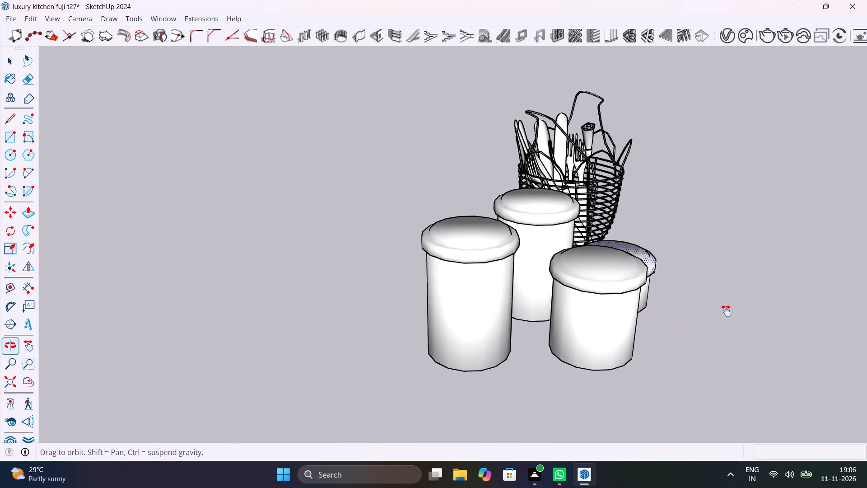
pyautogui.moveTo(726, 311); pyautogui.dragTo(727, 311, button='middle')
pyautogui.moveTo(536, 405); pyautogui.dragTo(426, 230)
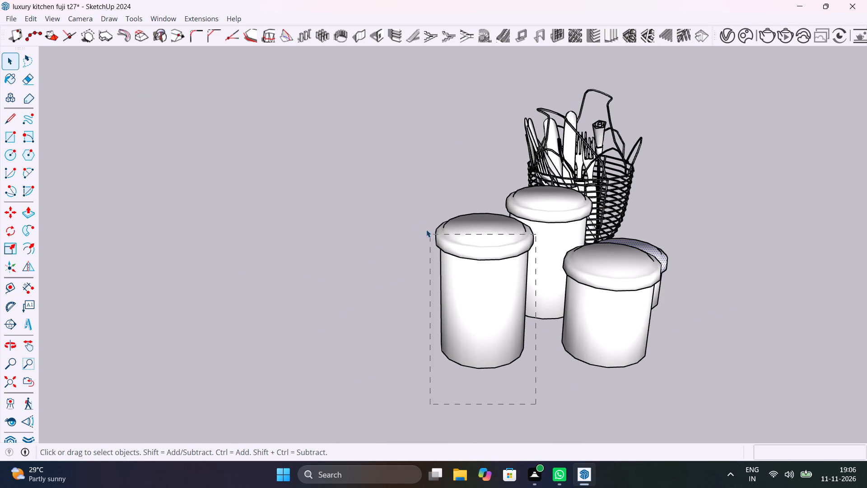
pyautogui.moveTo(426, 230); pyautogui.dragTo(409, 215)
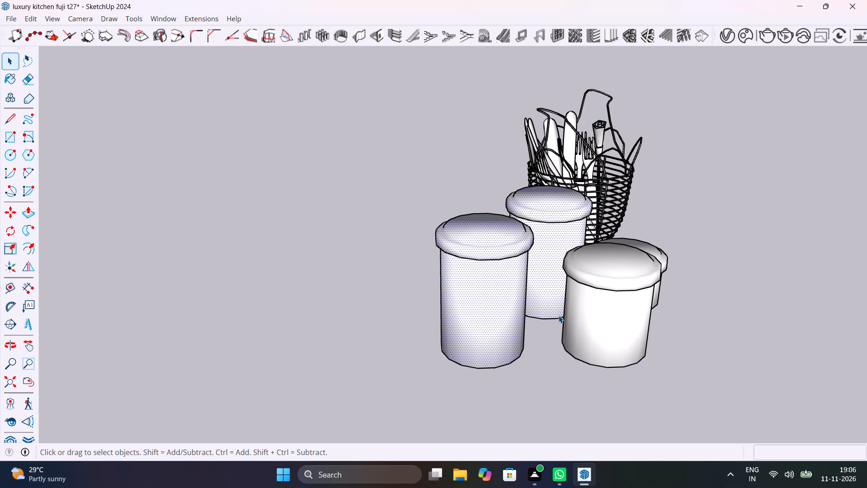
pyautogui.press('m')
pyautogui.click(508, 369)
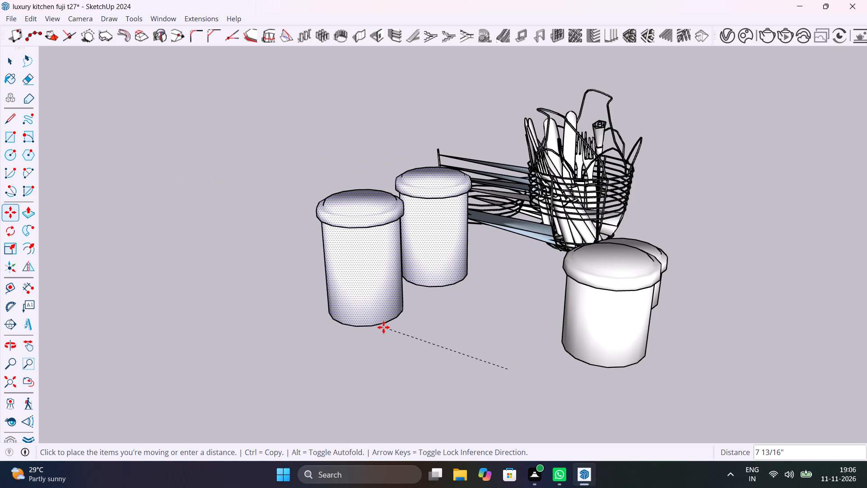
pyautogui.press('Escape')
# Move all four lidded jars together well away from the cutlery basket, onto empty ground.
pyautogui.moveTo(419, 311); pyautogui.dragTo(783, 355, button='middle')
pyautogui.press('space')
pyautogui.moveTo(470, 289); pyautogui.dragTo(484, 309)
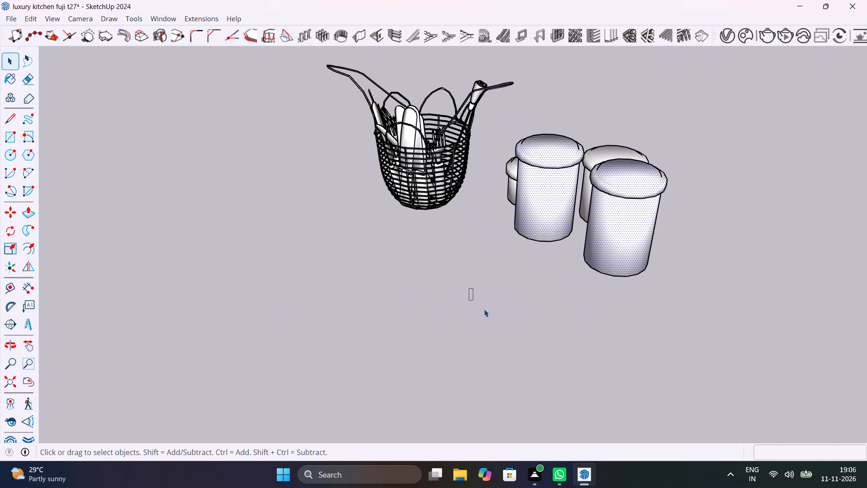
pyautogui.moveTo(484, 309); pyautogui.dragTo(485, 309)
pyautogui.moveTo(497, 314); pyautogui.dragTo(509, 234)
pyautogui.click(483, 328)
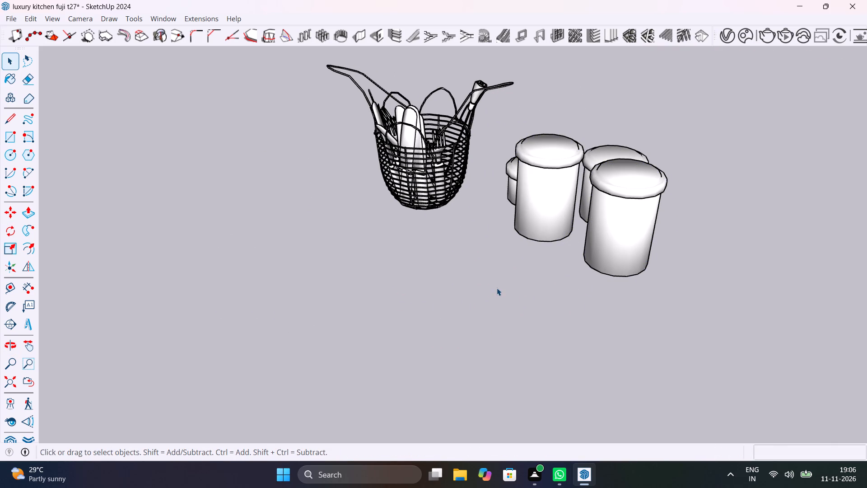
pyautogui.click(497, 287)
pyautogui.moveTo(504, 327); pyautogui.dragTo(709, 112)
pyautogui.press('m')
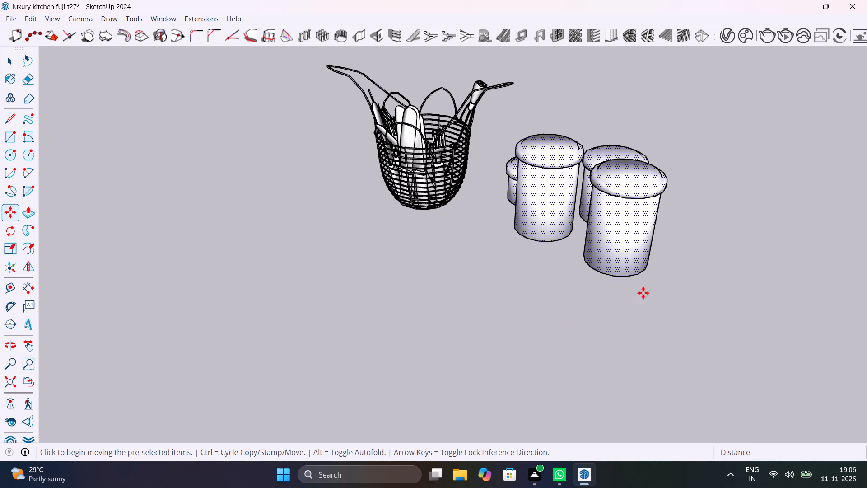
pyautogui.click(639, 274)
pyautogui.scroll(-9, 769, 191)
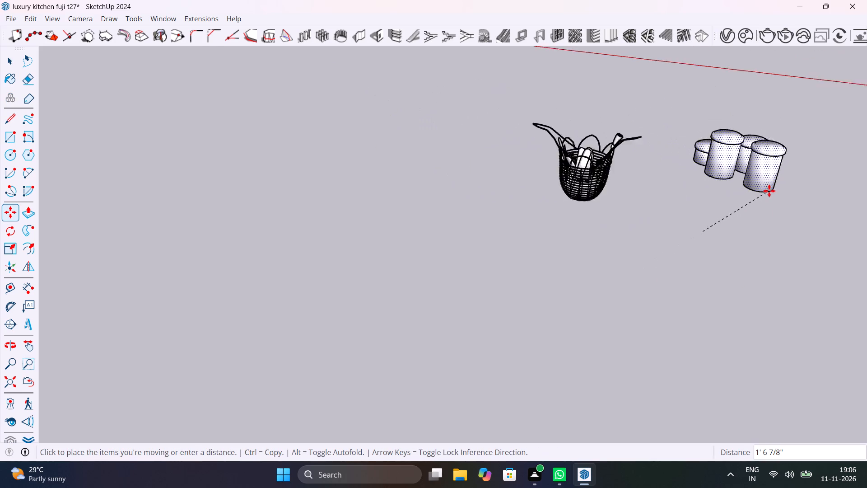
pyautogui.scroll(-1, 769, 191)
pyautogui.moveTo(648, 268); pyautogui.dragTo(284, 276, button='middle')
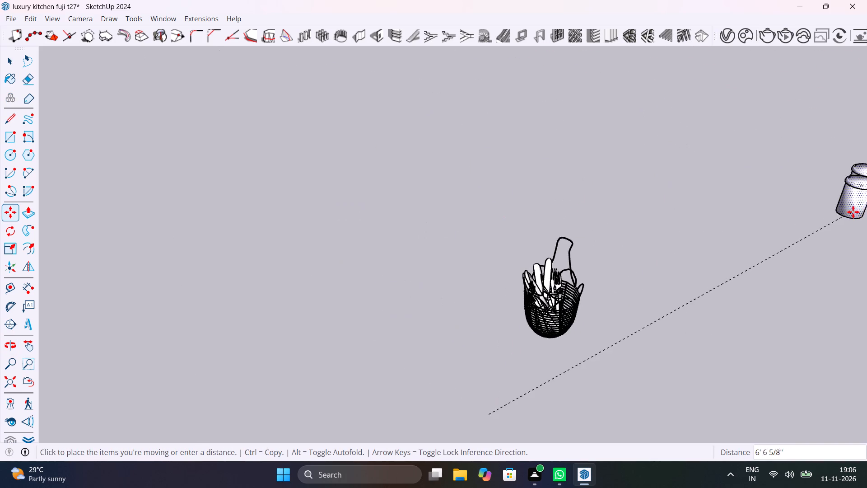
pyautogui.click(816, 185)
pyautogui.press('space')
# Group the wire basket together with all its cutlery.
pyautogui.click(612, 291)
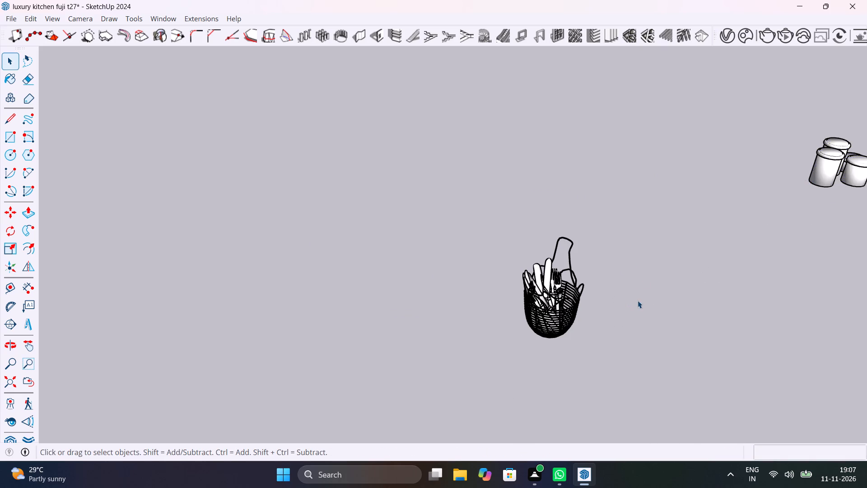
pyautogui.moveTo(638, 300); pyautogui.dragTo(541, 330, button='middle')
pyautogui.click(549, 320)
pyautogui.moveTo(734, 388); pyautogui.dragTo(483, 318)
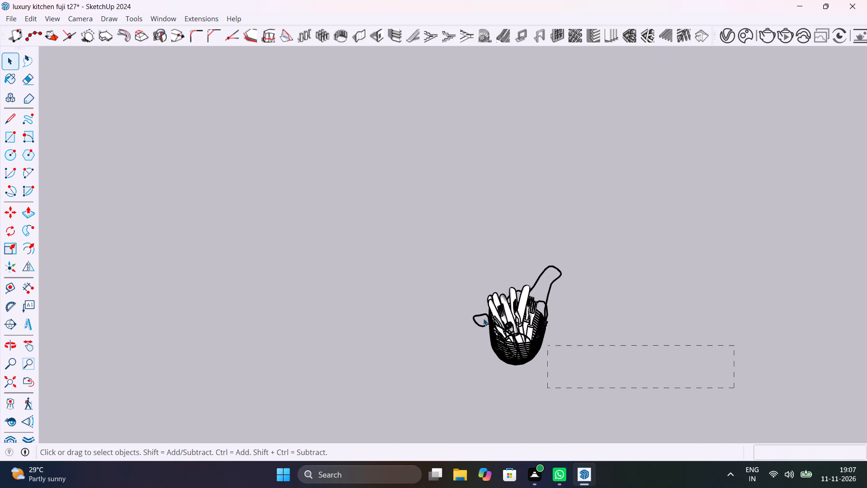
pyautogui.moveTo(483, 318); pyautogui.dragTo(347, 237)
pyautogui.rightClick(523, 310)
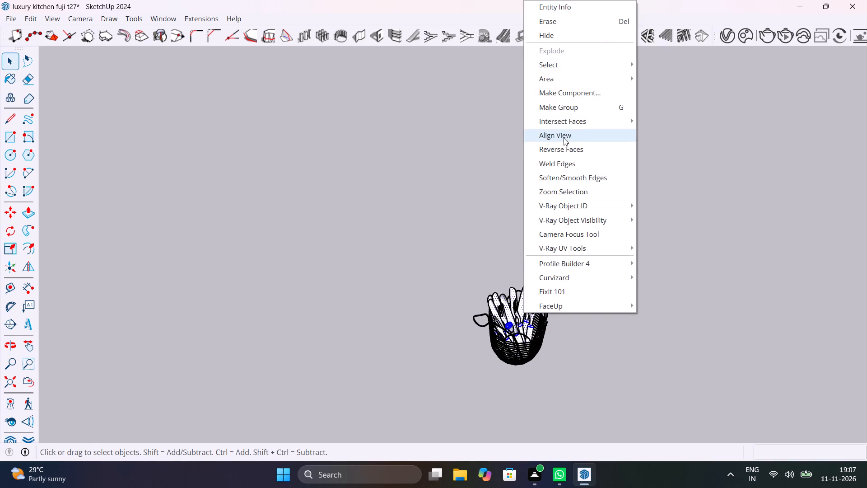
pyautogui.click(566, 107)
pyautogui.click(625, 327)
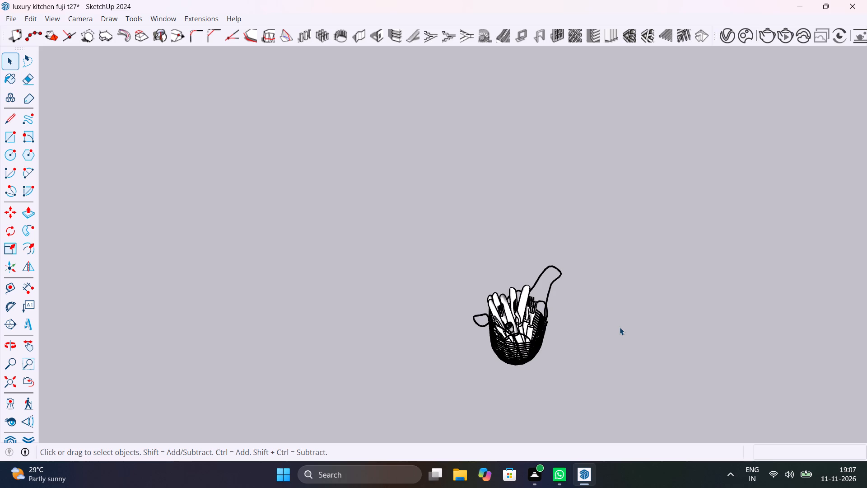
# Move the grouped cutlery basket onto the kitchen countertop, into the back corner between the hob and the marble backsplash.
pyautogui.moveTo(573, 285); pyautogui.dragTo(486, 210, button='middle')
pyautogui.scroll(-2, 486, 210)
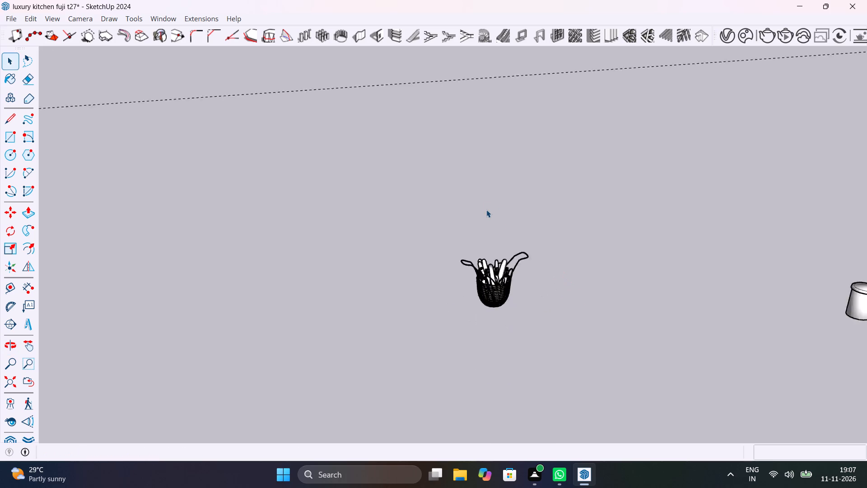
pyautogui.scroll(-10, 486, 210)
pyautogui.keyDown('shift'); pyautogui.moveTo(501, 254); pyautogui.dragTo(623, 260, button='middle'); pyautogui.keyUp('shift')
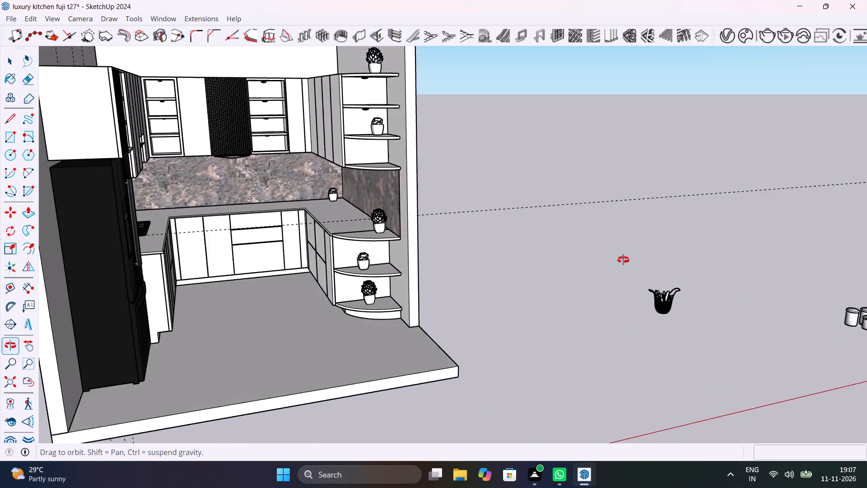
pyautogui.keyDown('shift'); pyautogui.moveTo(623, 260); pyautogui.dragTo(580, 276, button='middle'); pyautogui.keyUp('shift')
pyautogui.scroll(9, 688, 334)
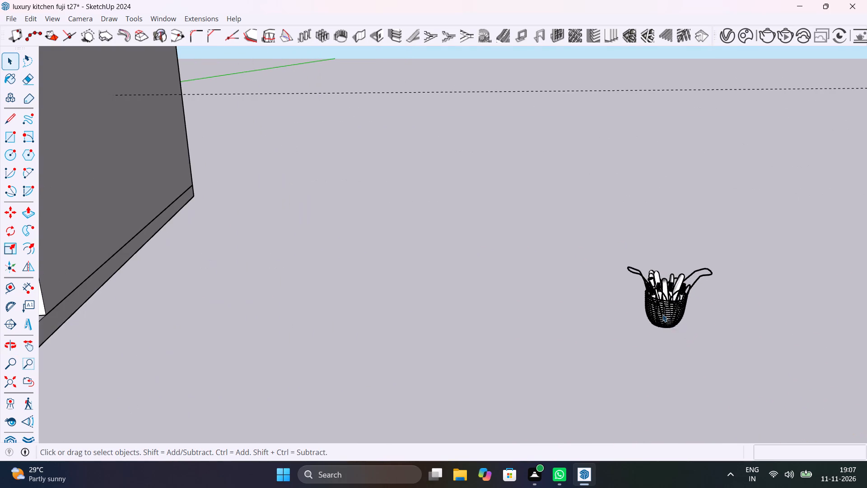
pyautogui.click(664, 313)
pyautogui.scroll(10, 664, 313)
pyautogui.press('m')
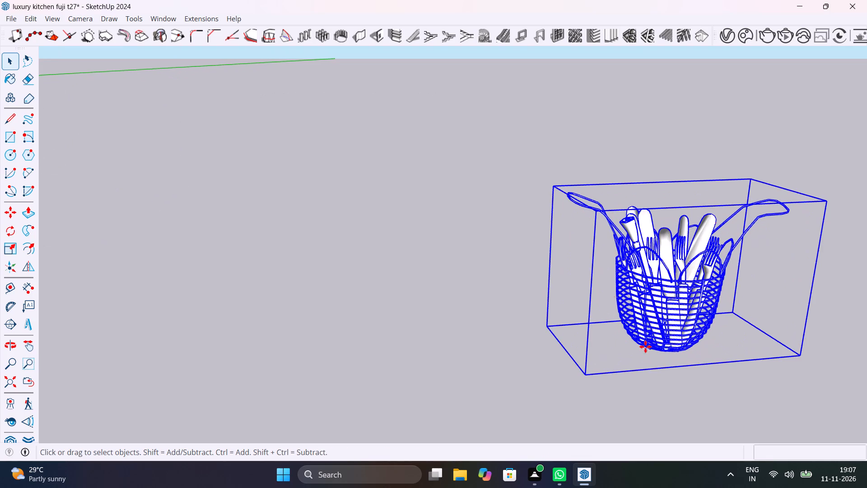
pyautogui.click(579, 376)
pyautogui.scroll(-19, 503, 328)
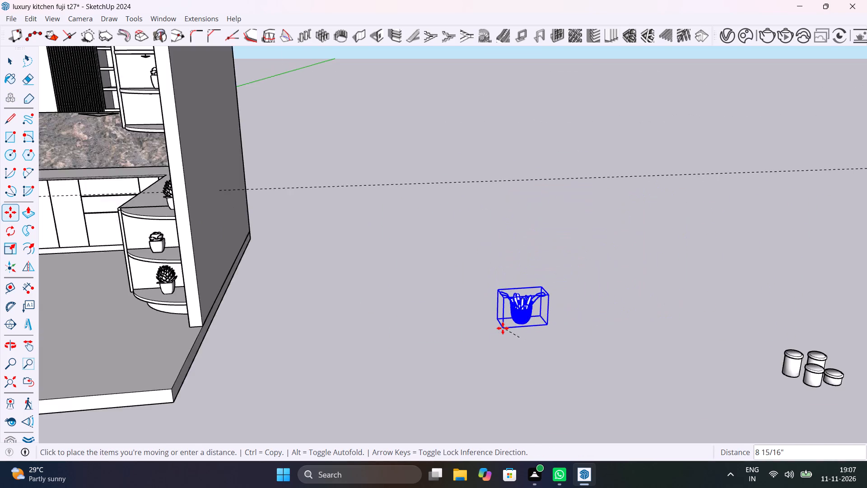
pyautogui.scroll(-4, 503, 328)
pyautogui.keyDown('shift'); pyautogui.moveTo(305, 289); pyautogui.dragTo(474, 328, button='middle'); pyautogui.keyUp('shift')
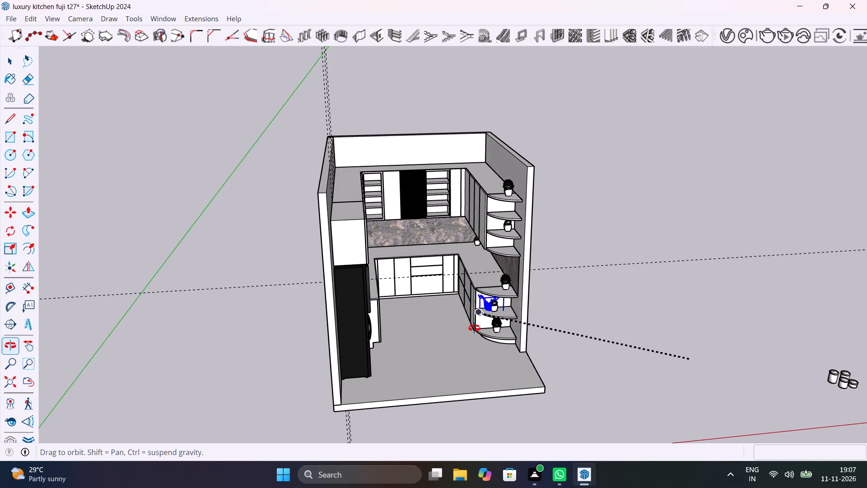
pyautogui.keyDown('shift'); pyautogui.moveTo(474, 328); pyautogui.dragTo(473, 328, button='middle'); pyautogui.keyUp('shift')
pyautogui.scroll(15, 387, 260)
pyautogui.moveTo(383, 259); pyautogui.dragTo(380, 258, button='middle')
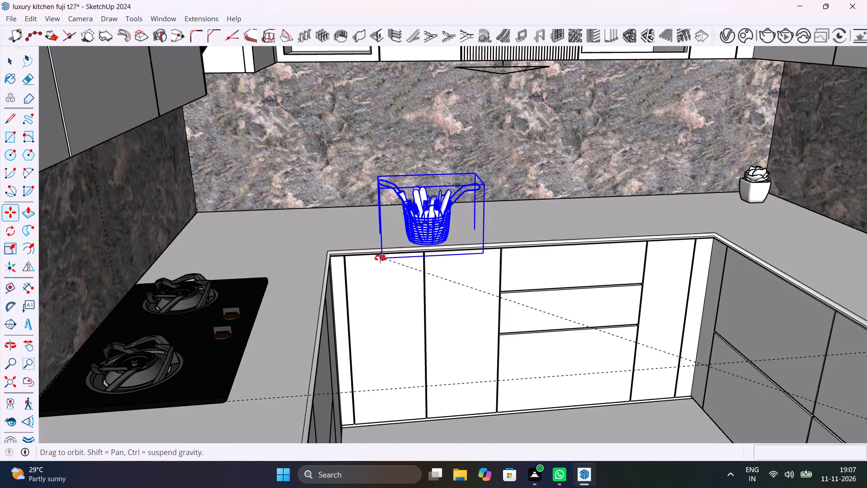
pyautogui.moveTo(380, 258); pyautogui.dragTo(392, 264, button='middle')
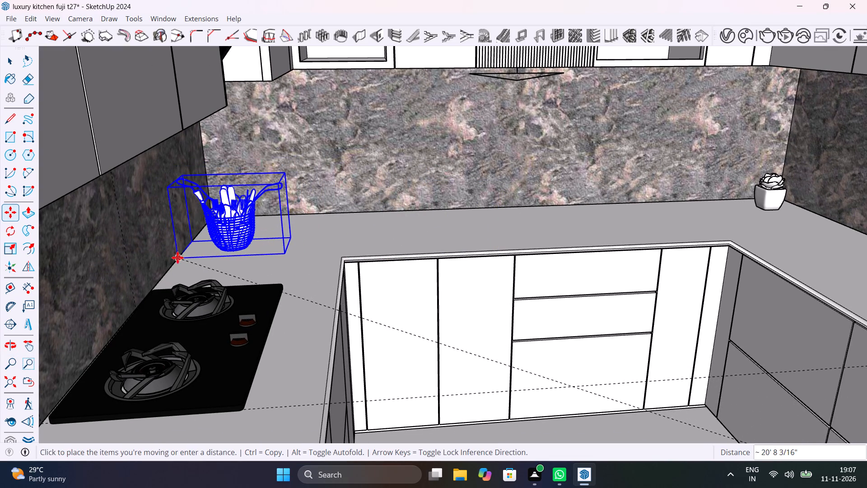
pyautogui.click(180, 258)
pyautogui.moveTo(317, 261); pyautogui.dragTo(272, 305, button='middle')
pyautogui.press('space')
# Group the lid and body of the tall outer jar on its own, excluding the other three jars from the selection.
pyautogui.scroll(-5, 314, 299)
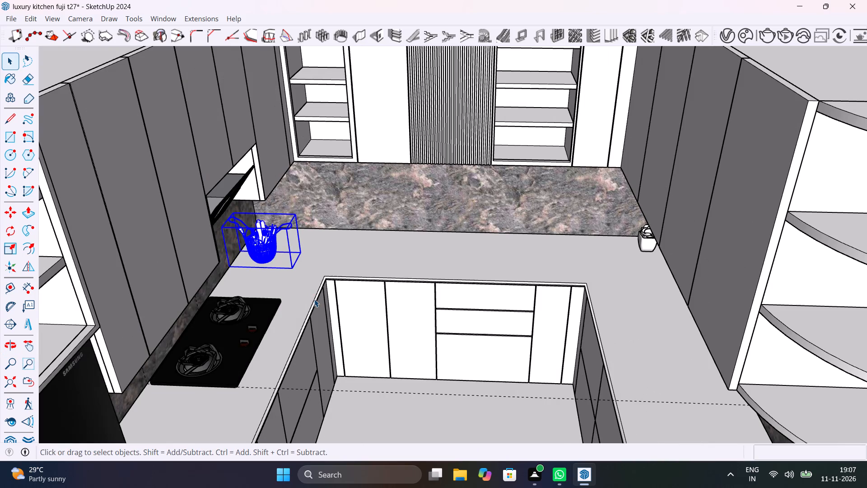
pyautogui.scroll(-7, 314, 299)
pyautogui.moveTo(333, 291); pyautogui.dragTo(443, 236, button='middle')
pyautogui.scroll(-11, 443, 236)
pyautogui.scroll(7, 664, 319)
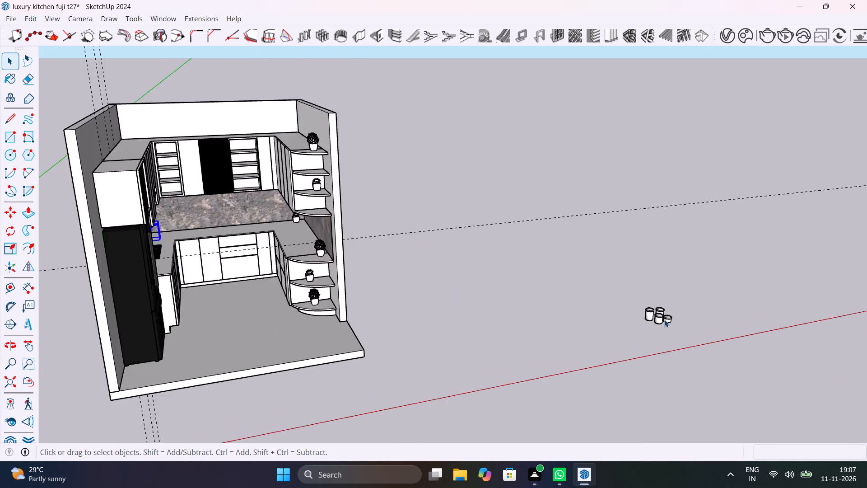
pyautogui.scroll(16, 664, 319)
pyautogui.moveTo(728, 367); pyautogui.dragTo(496, 258)
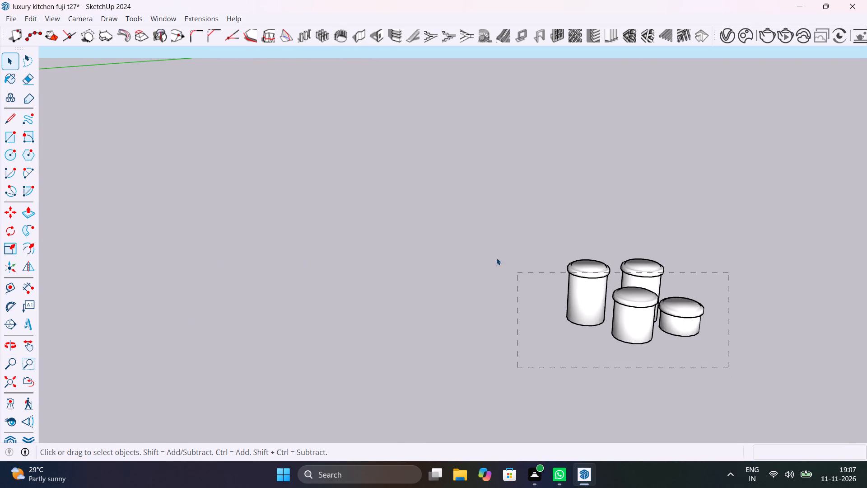
pyautogui.moveTo(496, 258); pyautogui.dragTo(484, 240)
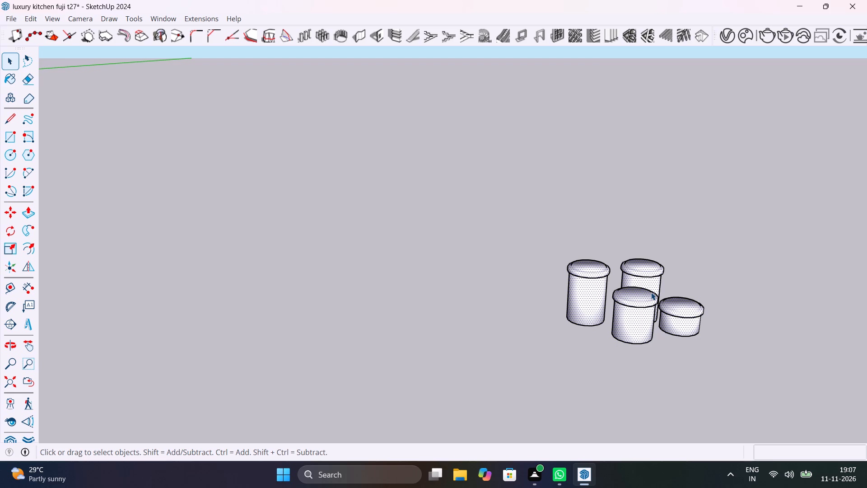
pyautogui.keyDown('shift'); pyautogui.click(645, 313); pyautogui.keyUp('shift')
pyautogui.keyDown('shift'); pyautogui.click(683, 313); pyautogui.keyUp('shift')
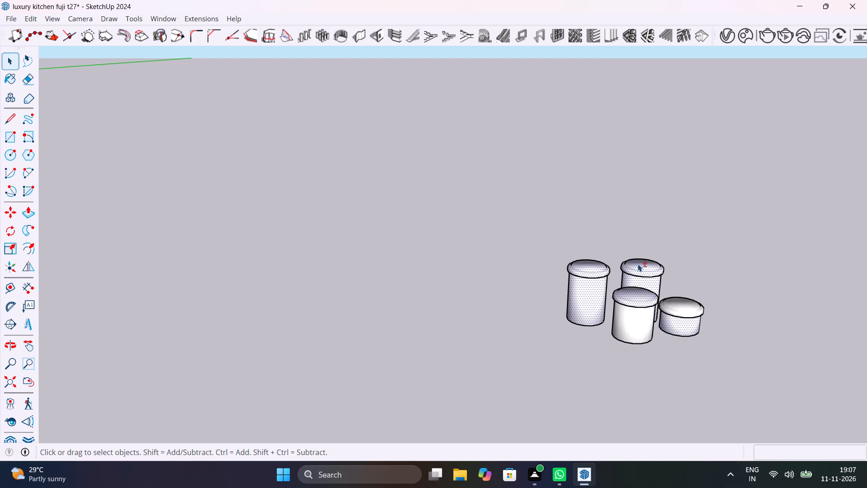
pyautogui.keyDown('shift'); pyautogui.click(637, 260); pyautogui.keyUp('shift')
pyautogui.keyDown('shift'); pyautogui.click(644, 280); pyautogui.keyUp('shift')
pyautogui.keyDown('shift'); pyautogui.click(646, 296); pyautogui.keyUp('shift')
pyautogui.keyDown('shift'); pyautogui.click(678, 322); pyautogui.keyUp('shift')
pyautogui.moveTo(606, 307); pyautogui.dragTo(832, 372, button='middle')
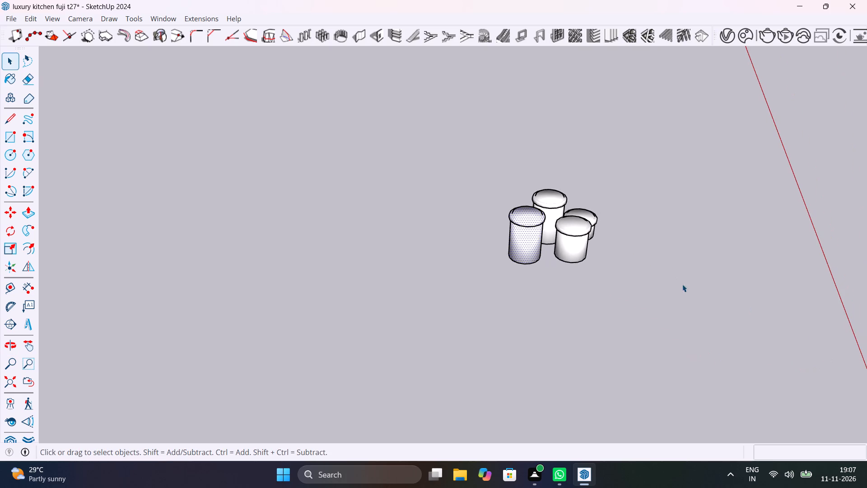
pyautogui.scroll(17, 545, 219)
pyautogui.keyDown('shift'); pyautogui.rightClick(496, 232); pyautogui.keyUp('shift')
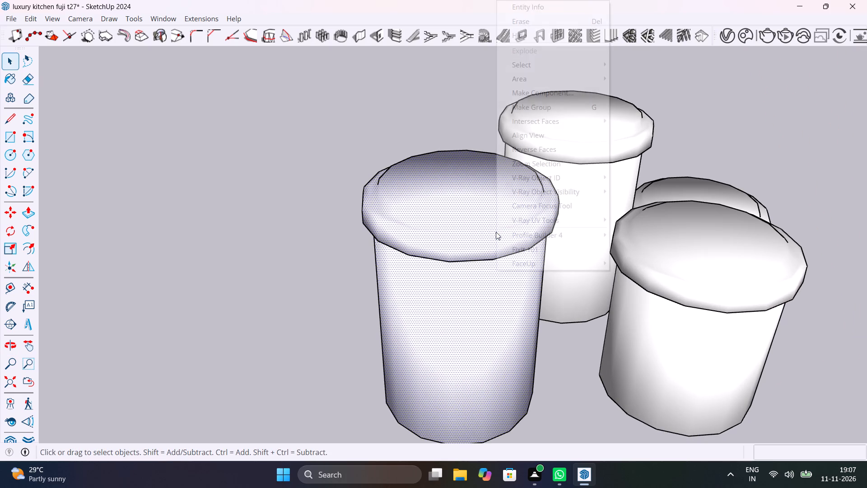
pyautogui.keyDown('shift'); pyautogui.click(534, 109); pyautogui.keyUp('shift')
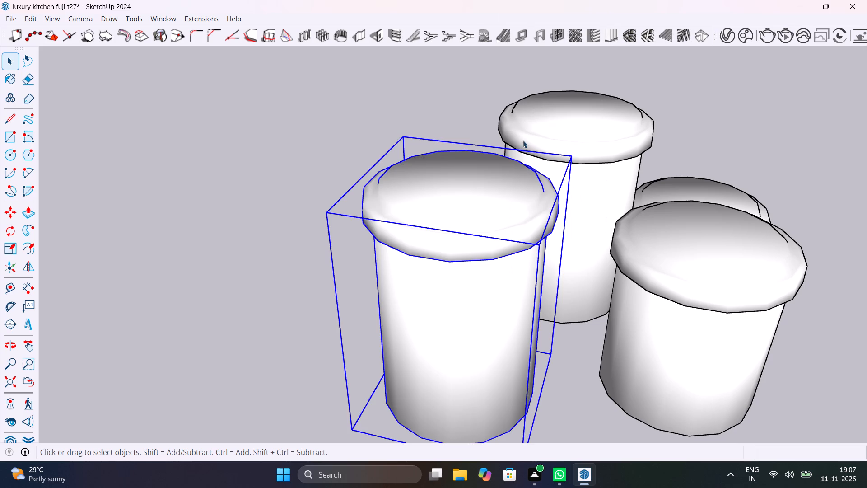
# Move the grouped tall jar onto the bottom shelf of the open wall unit to the right of the fluted panel, against the panel side.
pyautogui.scroll(-7, 505, 276)
pyautogui.scroll(2, 505, 276)
pyautogui.scroll(-5, 505, 276)
pyautogui.moveTo(519, 281); pyautogui.dragTo(436, 254, button='middle')
pyautogui.scroll(1, 436, 255)
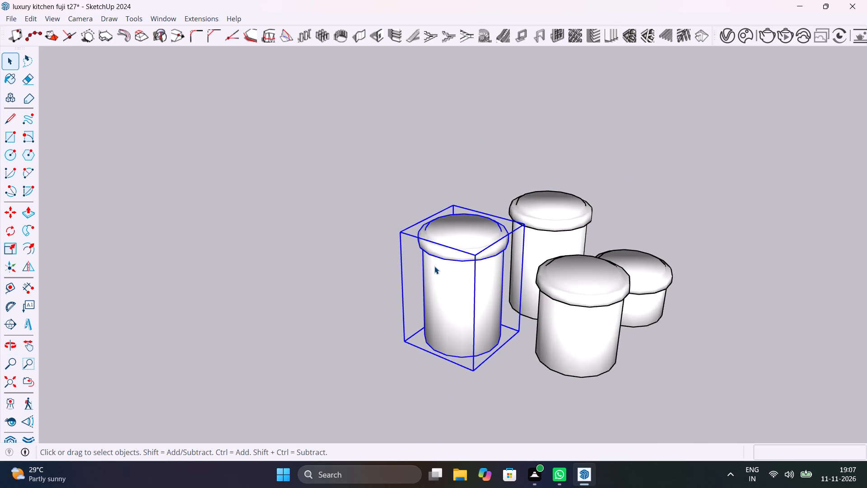
pyautogui.press('m')
pyautogui.click(475, 371)
pyautogui.scroll(-9, 364, 315)
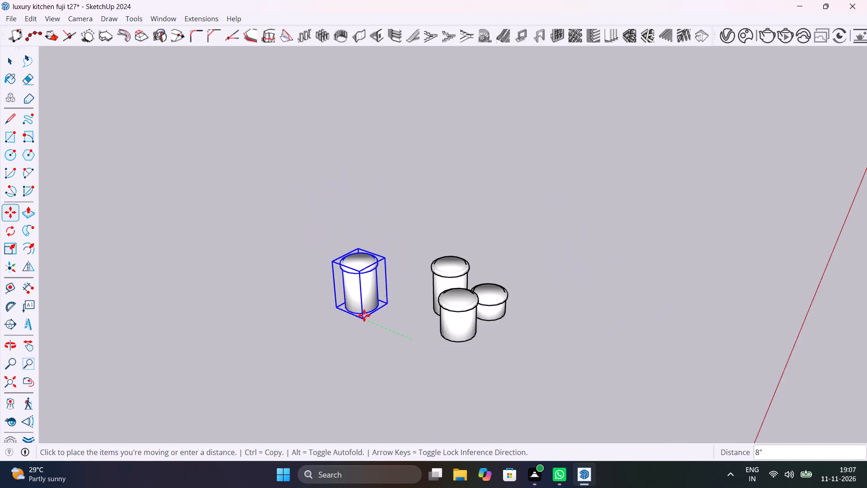
pyautogui.scroll(-13, 364, 315)
pyautogui.keyDown('shift'); pyautogui.moveTo(307, 310); pyautogui.dragTo(406, 266, button='middle'); pyautogui.keyUp('shift')
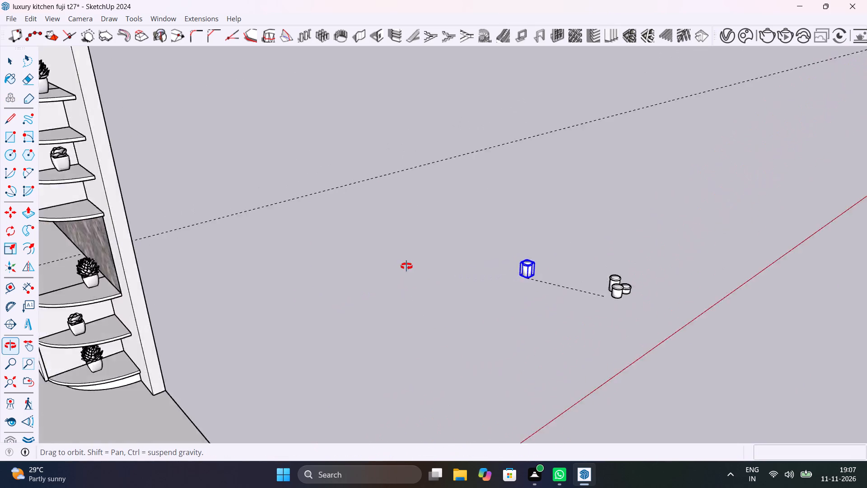
pyautogui.keyDown('shift'); pyautogui.moveTo(406, 266); pyautogui.dragTo(401, 267, button='middle'); pyautogui.keyUp('shift')
pyautogui.scroll(-7, 401, 267)
pyautogui.keyDown('shift'); pyautogui.moveTo(255, 250); pyautogui.dragTo(399, 270, button='middle'); pyautogui.keyUp('shift')
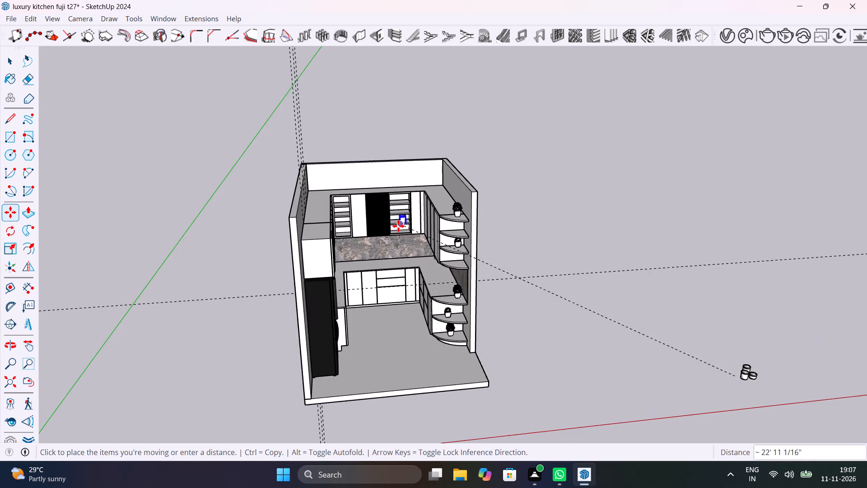
pyautogui.scroll(20, 398, 225)
pyautogui.scroll(2, 398, 225)
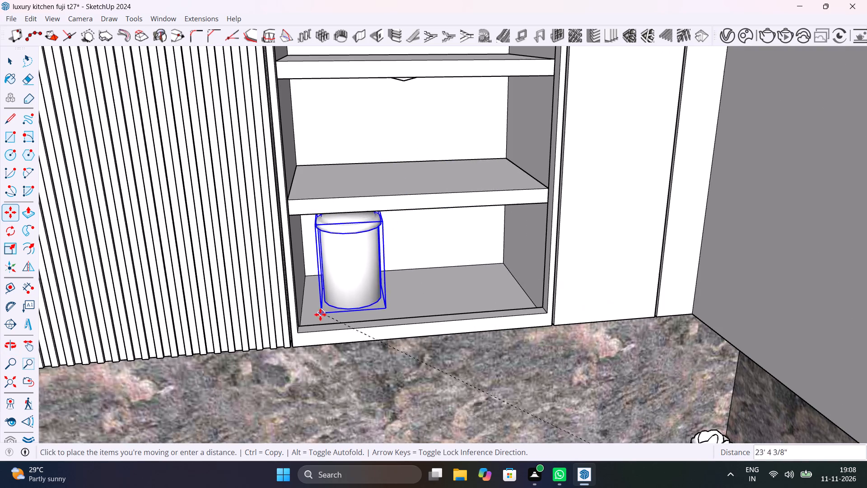
pyautogui.click(307, 318)
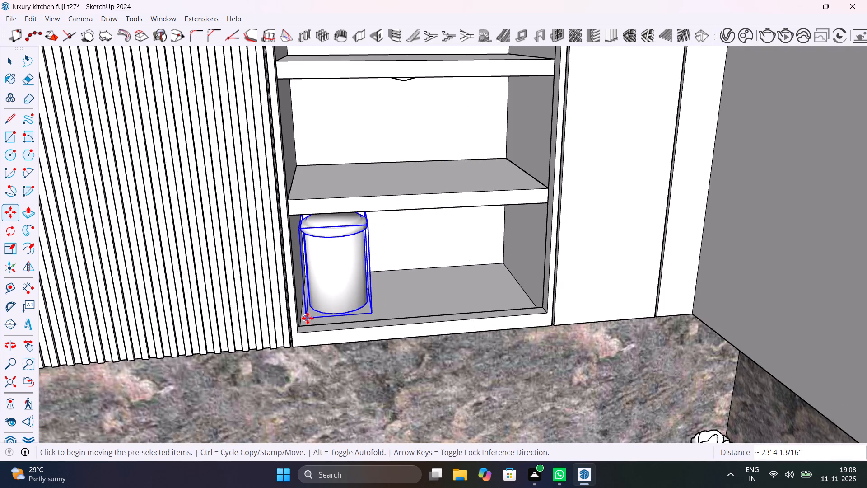
# Copy the tall jar to the opposite end of the shelf directly above, about 1' 2 9/16" away.
pyautogui.keyDown('ctrl'); pyautogui.click(308, 318); pyautogui.keyUp('ctrl')
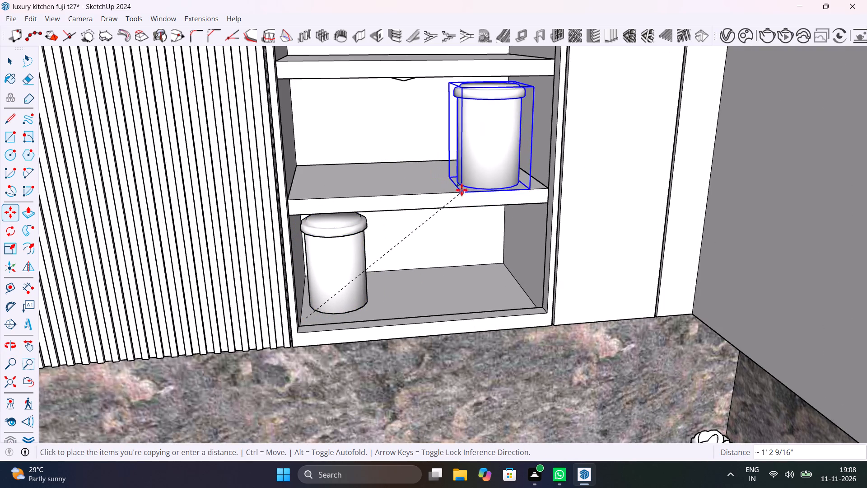
pyautogui.click(462, 188)
pyautogui.scroll(-19, 461, 222)
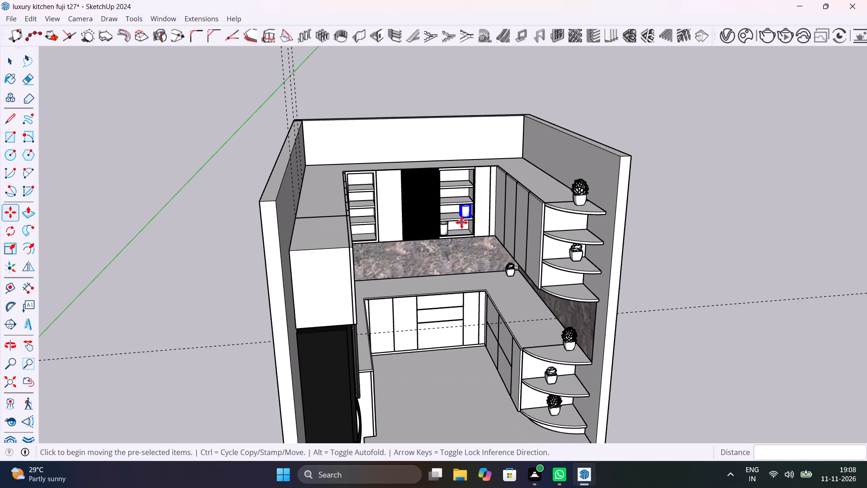
pyautogui.press('space')
# Group the lid and body of the medium-height front jar on its own, leaving out the two other remaining jars.
pyautogui.keyDown('shift'); pyautogui.moveTo(563, 286); pyautogui.dragTo(518, 222, button='middle'); pyautogui.keyUp('shift')
pyautogui.scroll(-6, 528, 233)
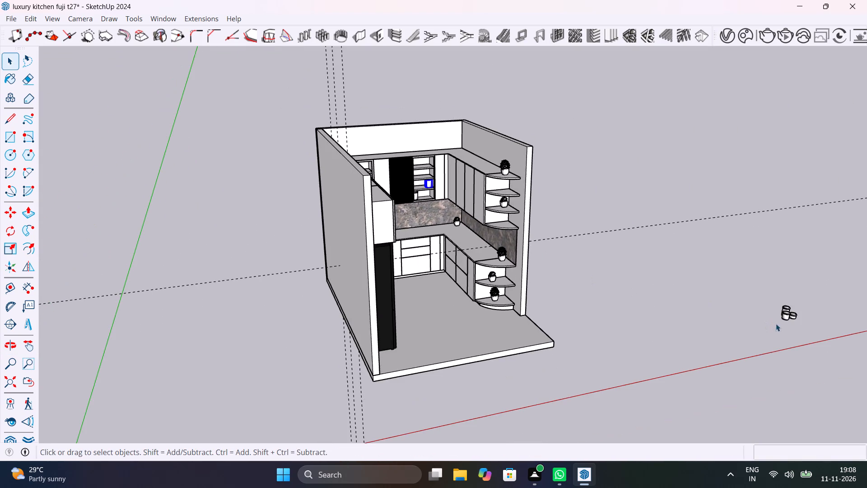
pyautogui.scroll(10, 824, 333)
pyautogui.moveTo(790, 338); pyautogui.dragTo(651, 243)
pyautogui.scroll(6, 844, 291)
pyautogui.scroll(15, 682, 303)
pyautogui.keyDown('shift'); pyautogui.click(754, 242); pyautogui.keyUp('shift')
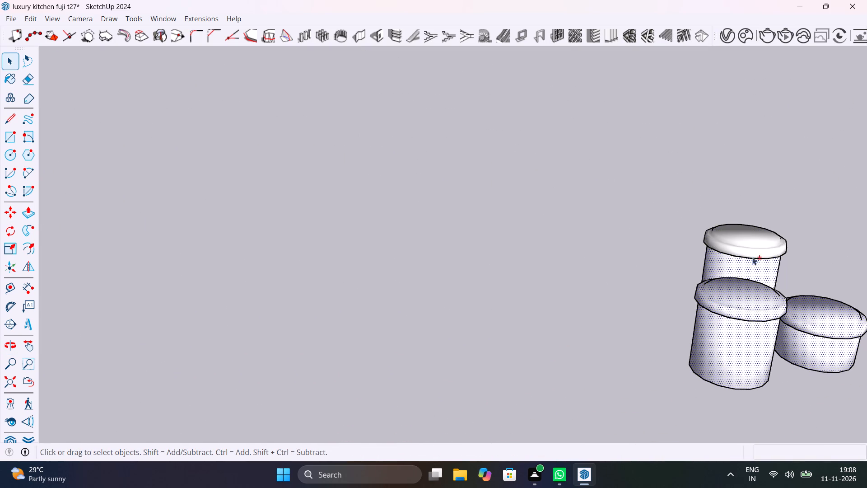
pyautogui.keyDown('shift'); pyautogui.click(761, 266); pyautogui.keyUp('shift')
pyautogui.keyDown('shift'); pyautogui.click(822, 311); pyautogui.keyUp('shift')
pyautogui.keyDown('shift'); pyautogui.click(831, 357); pyautogui.keyUp('shift')
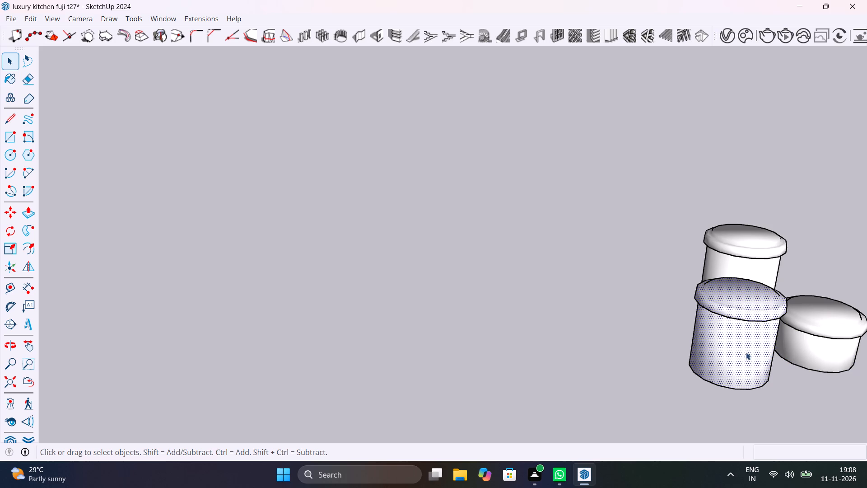
pyautogui.keyDown('shift'); pyautogui.rightClick(739, 351); pyautogui.keyUp('shift')
pyautogui.keyDown('shift'); pyautogui.click(814, 185); pyautogui.keyUp('shift')
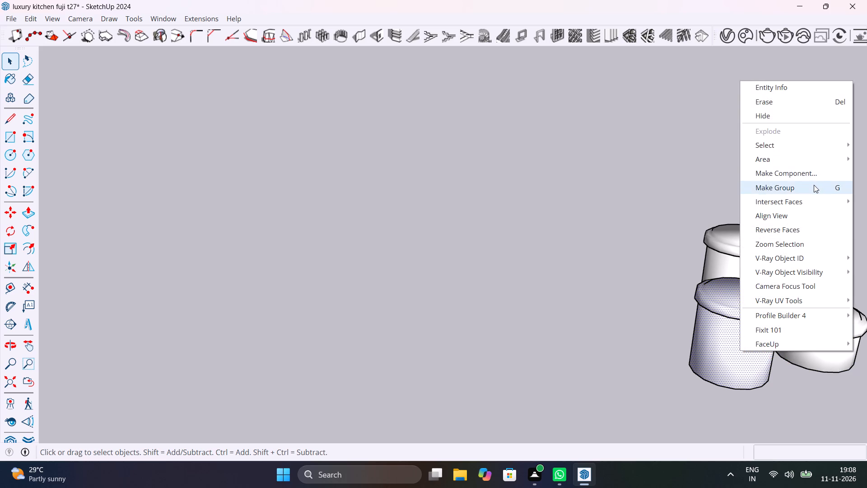
# Move the grouped medium jar onto the lowest curved shelf of the upper corner unit, above the marble backsplash.
pyautogui.press('m')
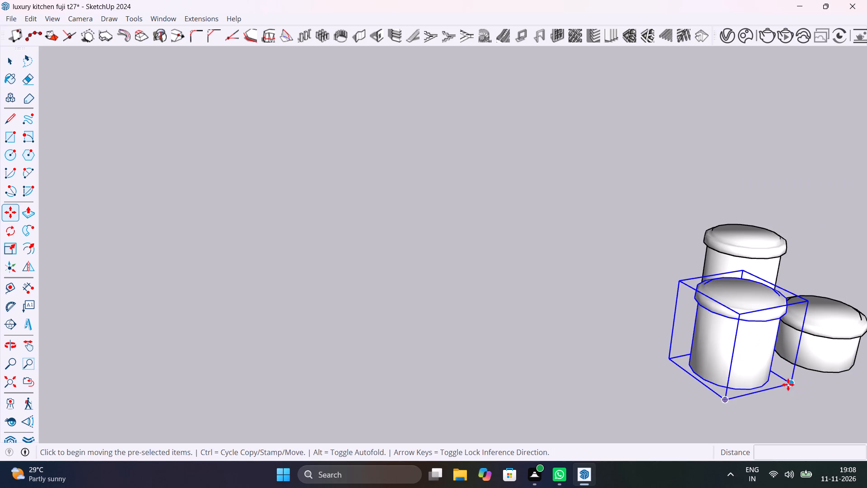
pyautogui.click(788, 385)
pyautogui.scroll(-16, 527, 302)
pyautogui.keyDown('shift'); pyautogui.moveTo(365, 273); pyautogui.dragTo(758, 279, button='middle'); pyautogui.keyUp('shift')
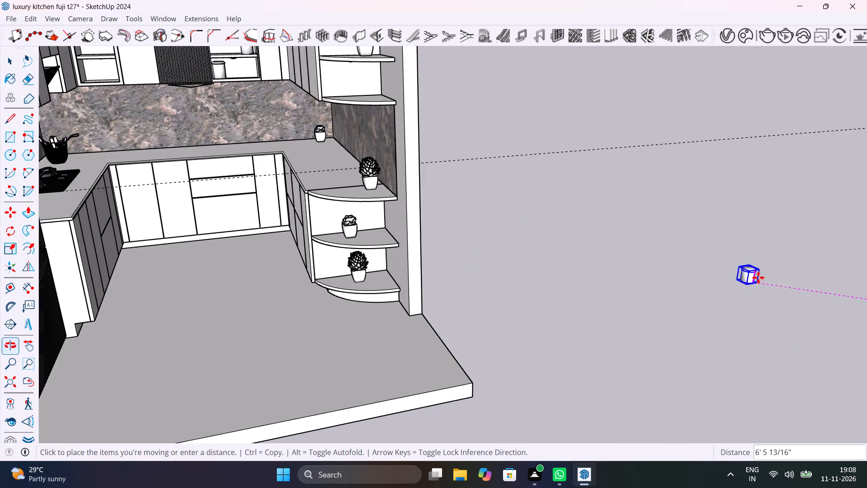
pyautogui.scroll(-4, 758, 277)
pyautogui.scroll(17, 461, 138)
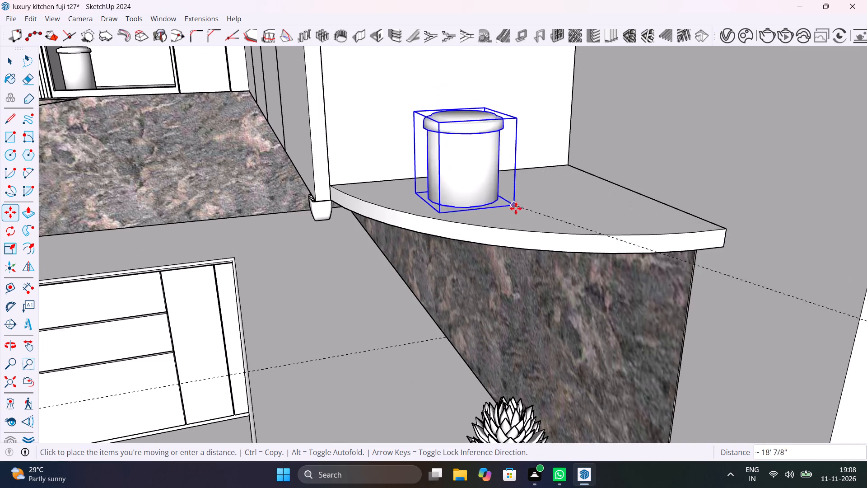
pyautogui.click(509, 200)
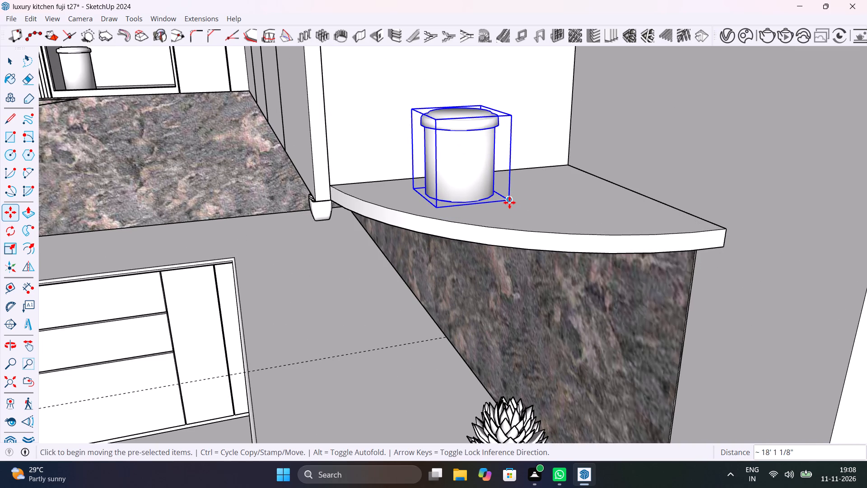
# Copy the medium jar 6 7/16" along the same curved shelf so the two jars stand side by side.
pyautogui.moveTo(509, 202); pyautogui.dragTo(517, 203)
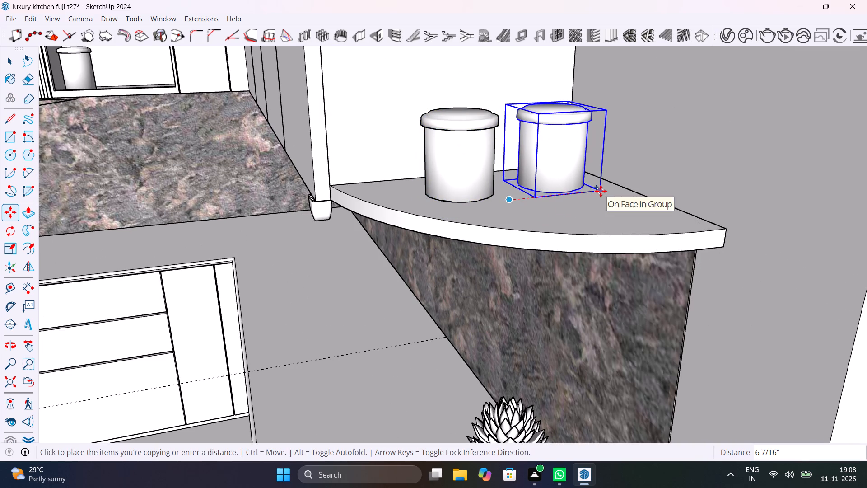
pyautogui.click(601, 191)
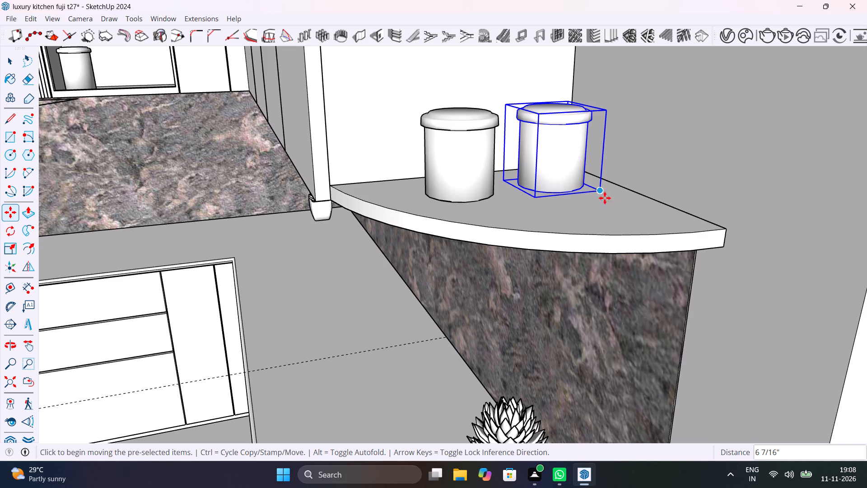
# Group the lid and body of the short jar on its own, leaving out the tall jar beside it.
pyautogui.scroll(-11, 622, 204)
pyautogui.press('space')
pyautogui.scroll(-13, 610, 209)
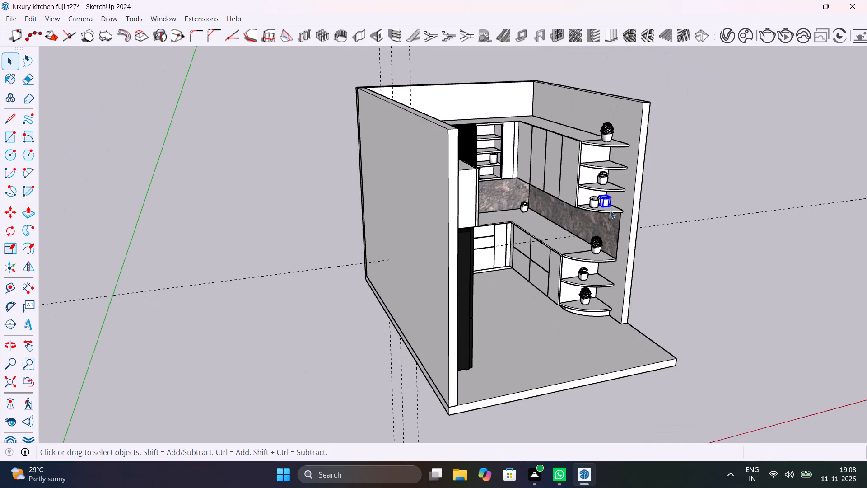
pyautogui.click(704, 227)
pyautogui.keyDown('shift'); pyautogui.moveTo(704, 245); pyautogui.dragTo(490, 218, button='middle'); pyautogui.keyUp('shift')
pyautogui.scroll(-5, 490, 219)
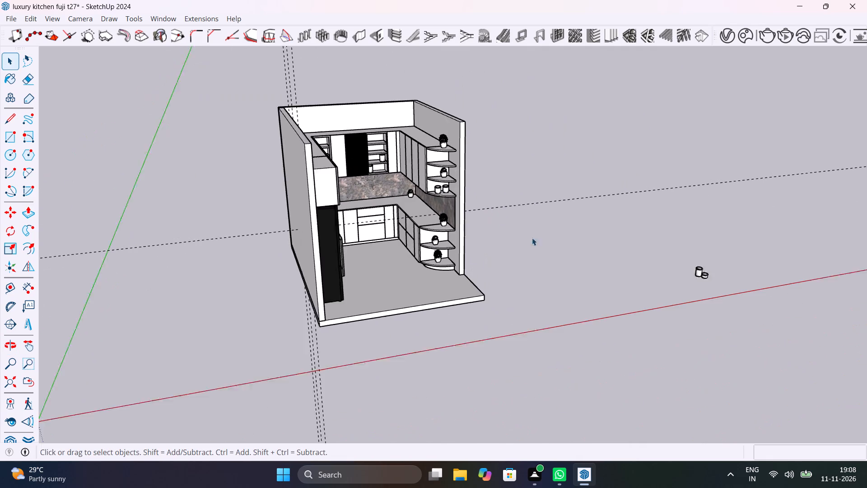
pyautogui.moveTo(695, 282); pyautogui.dragTo(630, 205)
pyautogui.scroll(5, 738, 286)
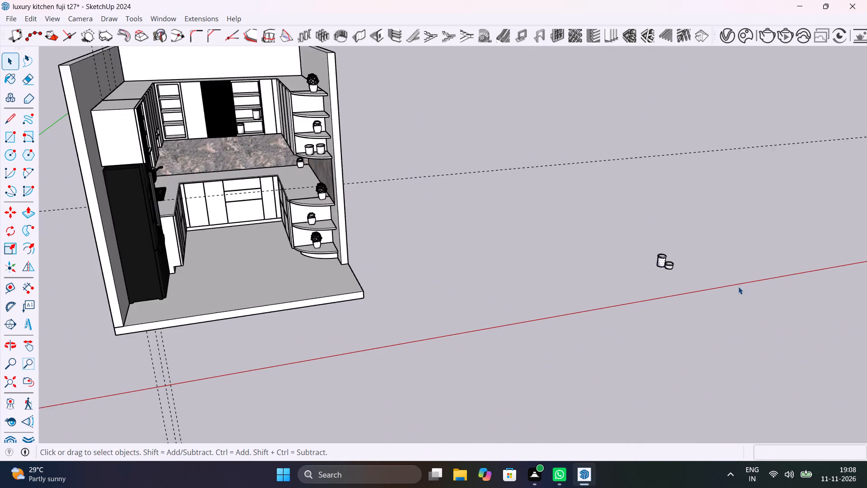
pyautogui.scroll(20, 738, 286)
pyautogui.keyDown('shift'); pyautogui.click(667, 228); pyautogui.keyUp('shift')
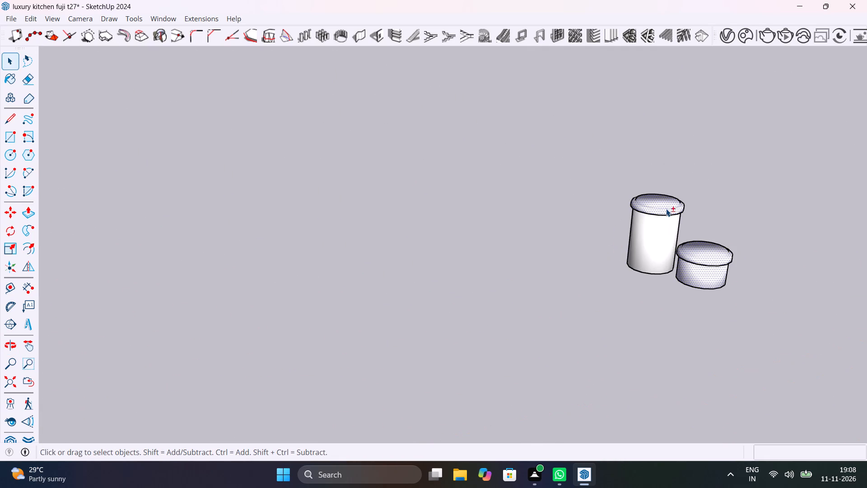
pyautogui.keyDown('shift'); pyautogui.click(666, 208); pyautogui.keyUp('shift')
pyautogui.keyDown('shift'); pyautogui.rightClick(718, 264); pyautogui.keyUp('shift')
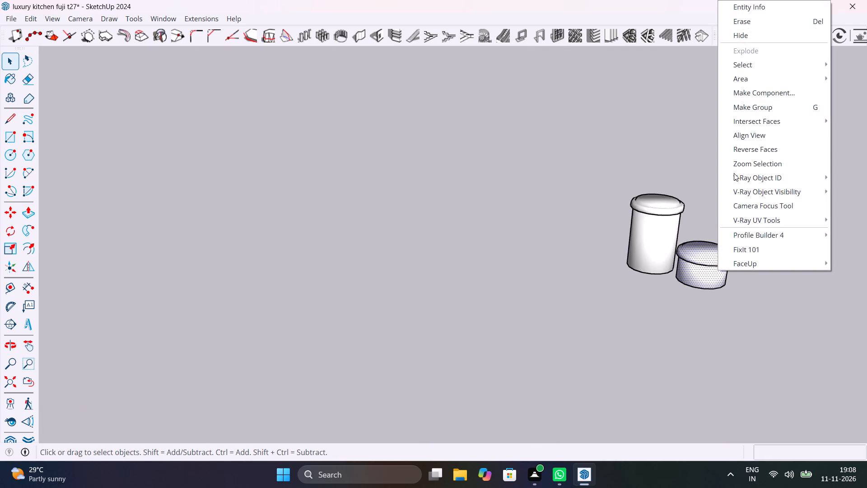
pyautogui.keyDown('shift'); pyautogui.click(769, 102); pyautogui.keyUp('shift')
# Move the grouped short jar onto the bottom shelf of the open back-wall cabinet nearest the hob side.
pyautogui.press('m')
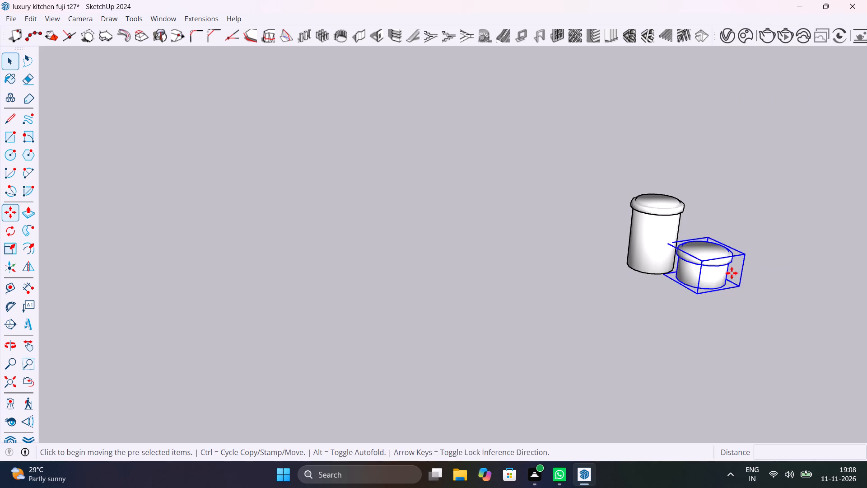
pyautogui.click(697, 298)
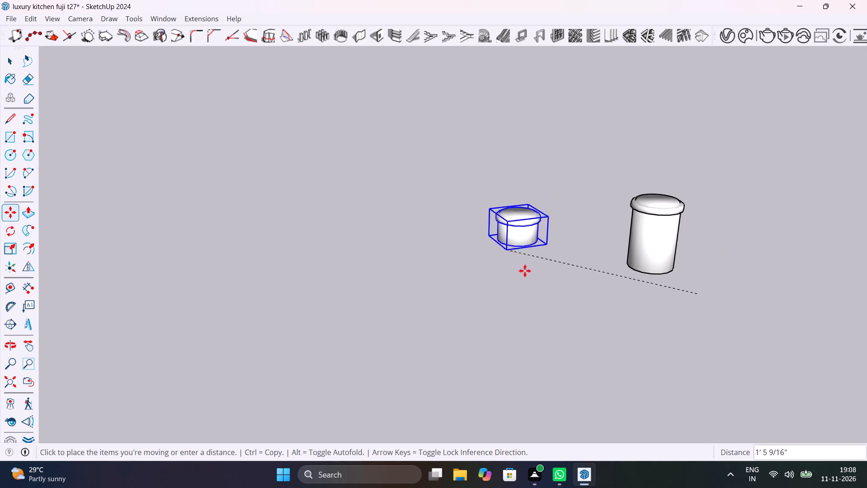
pyautogui.scroll(-20, 527, 271)
pyautogui.scroll(-1, 527, 271)
pyautogui.keyDown('shift'); pyautogui.moveTo(531, 276); pyautogui.dragTo(690, 333, button='middle'); pyautogui.keyUp('shift')
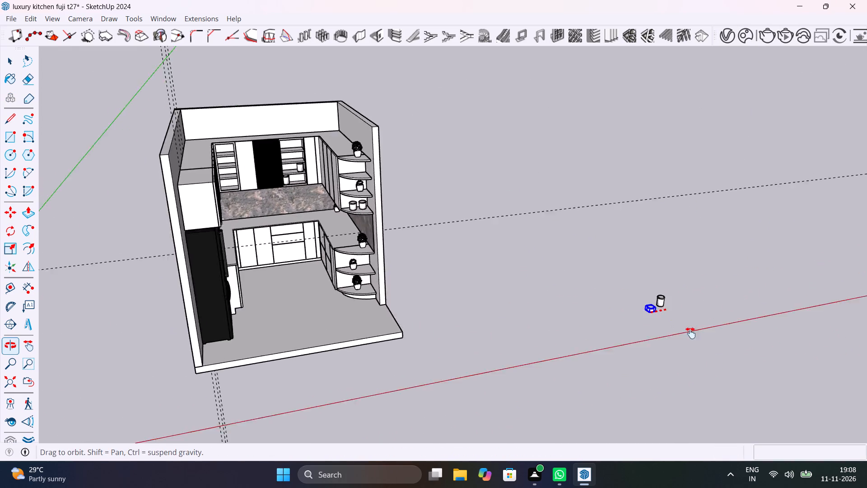
pyautogui.keyDown('shift'); pyautogui.moveTo(690, 333); pyautogui.dragTo(718, 349, button='middle'); pyautogui.keyUp('shift')
pyautogui.scroll(13, 349, 207)
pyautogui.keyDown('shift'); pyautogui.moveTo(339, 214); pyautogui.dragTo(517, 227, button='middle'); pyautogui.keyUp('shift')
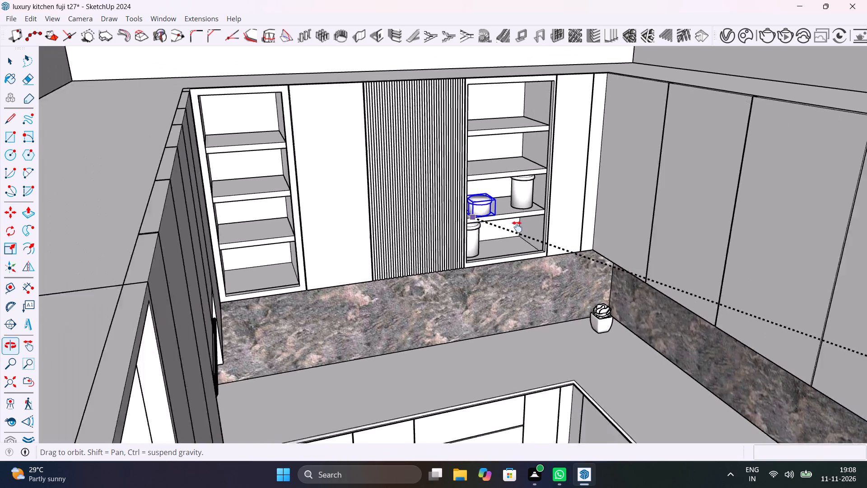
pyautogui.keyDown('shift'); pyautogui.moveTo(517, 227); pyautogui.dragTo(436, 202, button='middle'); pyautogui.keyUp('shift')
pyautogui.scroll(11, 273, 260)
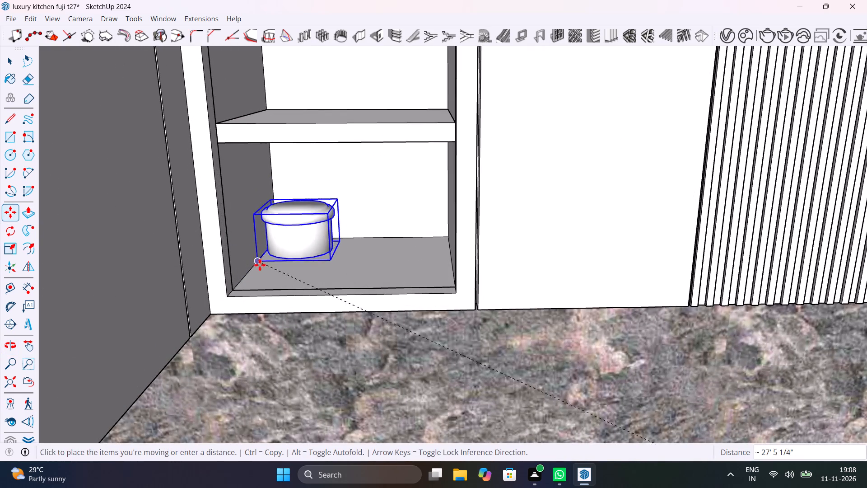
pyautogui.click(257, 268)
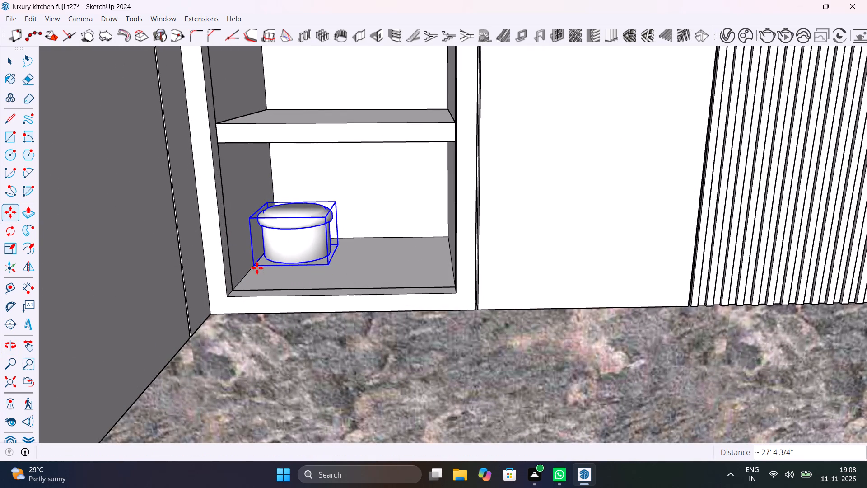
# Copy the short jar onto the shelf directly above, toward the opposite end of that shelf.
pyautogui.click(256, 268)
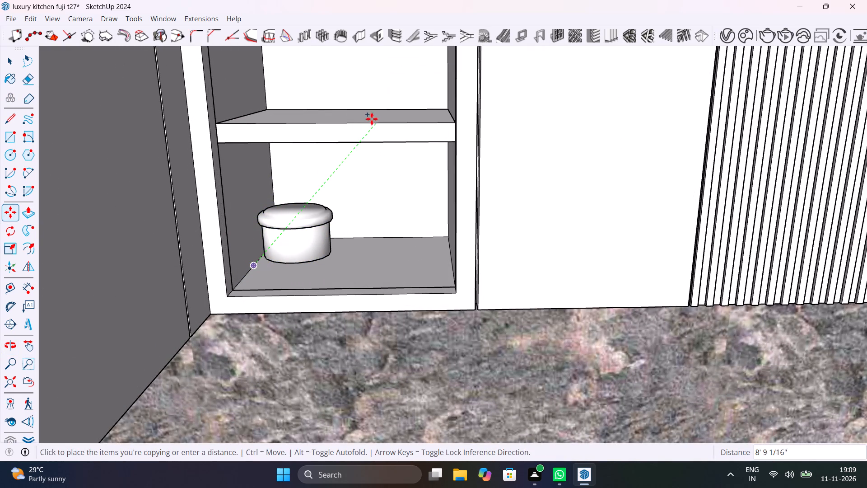
pyautogui.click(362, 119)
pyautogui.scroll(-20, 415, 167)
pyautogui.scroll(-1, 415, 167)
pyautogui.press('space')
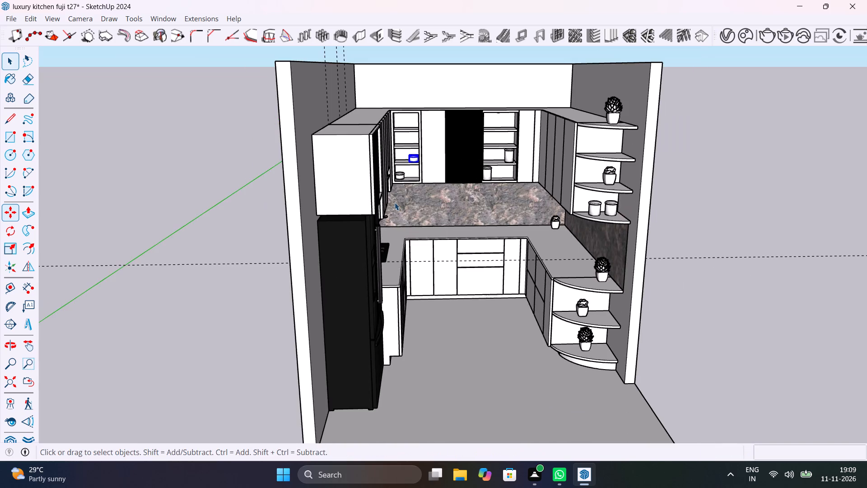
# Move the short jar remaining outside the kitchen about 1' 10 3/16" away from the tall jar.
pyautogui.moveTo(431, 215); pyautogui.dragTo(463, 223, button='middle')
pyautogui.scroll(-8, 463, 224)
pyautogui.scroll(6, 739, 302)
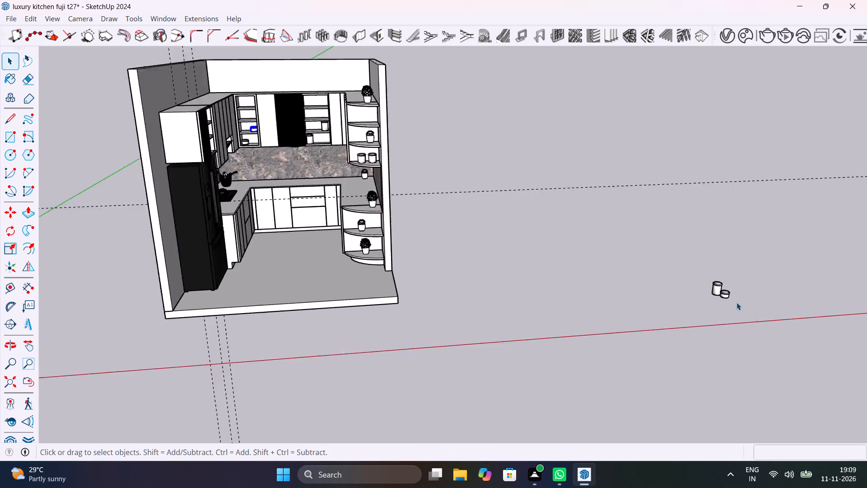
pyautogui.scroll(14, 736, 302)
pyautogui.moveTo(707, 267); pyautogui.dragTo(732, 290, button='middle')
pyautogui.scroll(1, 732, 290)
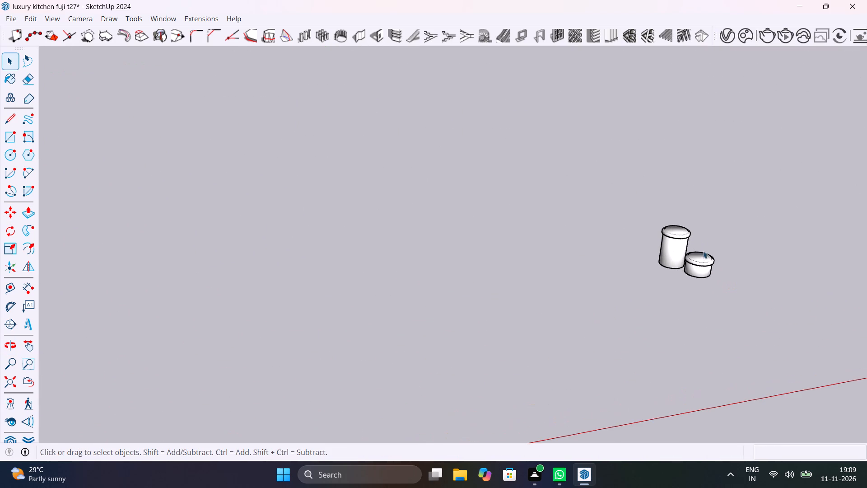
pyautogui.click(701, 265)
pyautogui.press('m')
pyautogui.moveTo(701, 266); pyautogui.dragTo(729, 267)
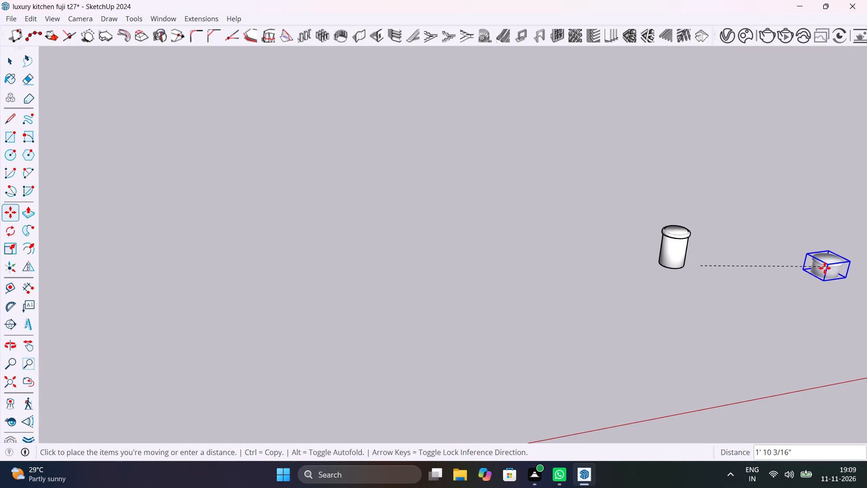
pyautogui.click(825, 268)
pyautogui.press('space')
# Group the lid and body of the remaining tall jar outside the kitchen.
pyautogui.moveTo(715, 301); pyautogui.dragTo(614, 191)
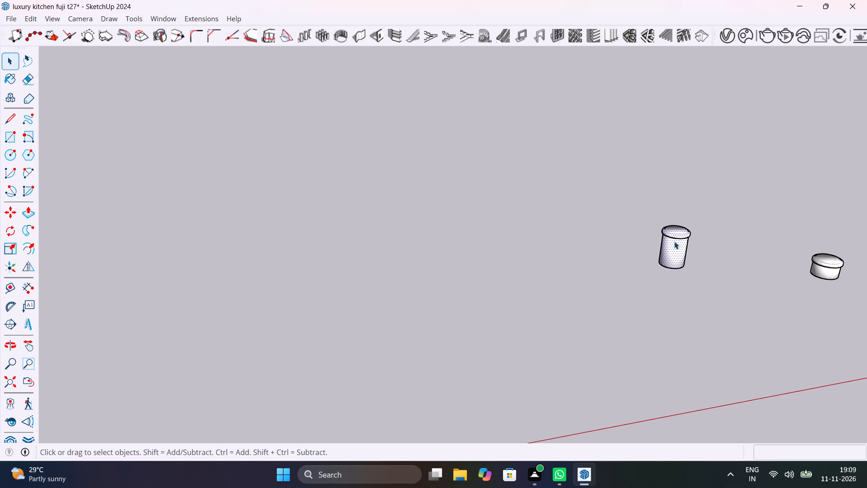
pyautogui.rightClick(674, 241)
pyautogui.click(741, 110)
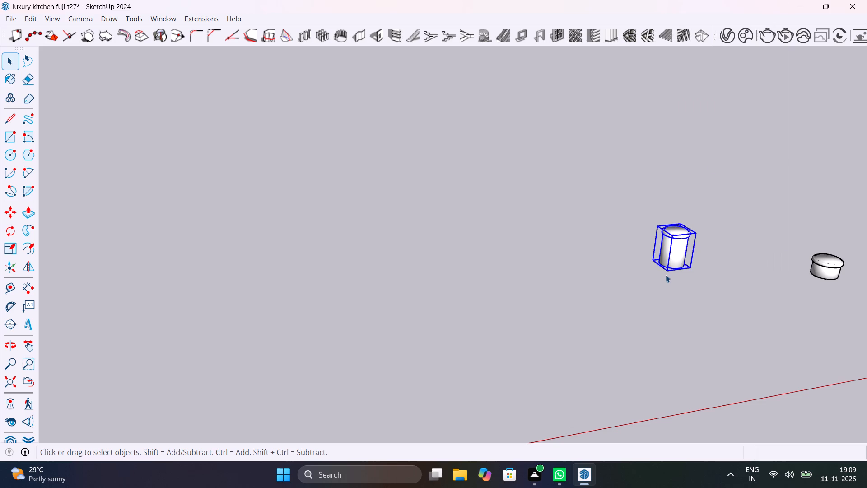
# Move the grouped tall jar onto the upper corner unit's second curved shelf from the top, above the small succulent.
pyautogui.press('m')
pyautogui.click(670, 273)
pyautogui.scroll(-19, 506, 238)
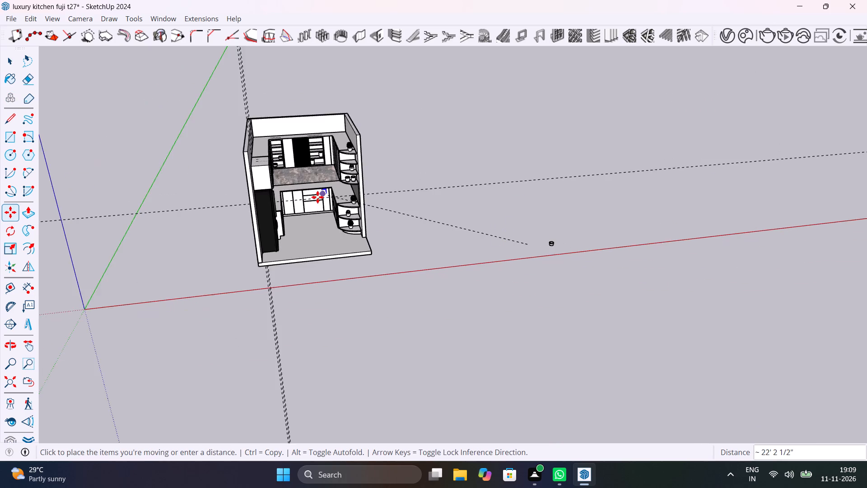
pyautogui.scroll(11, 323, 195)
pyautogui.keyDown('shift'); pyautogui.moveTo(354, 211); pyautogui.dragTo(443, 286, button='middle'); pyautogui.keyUp('shift')
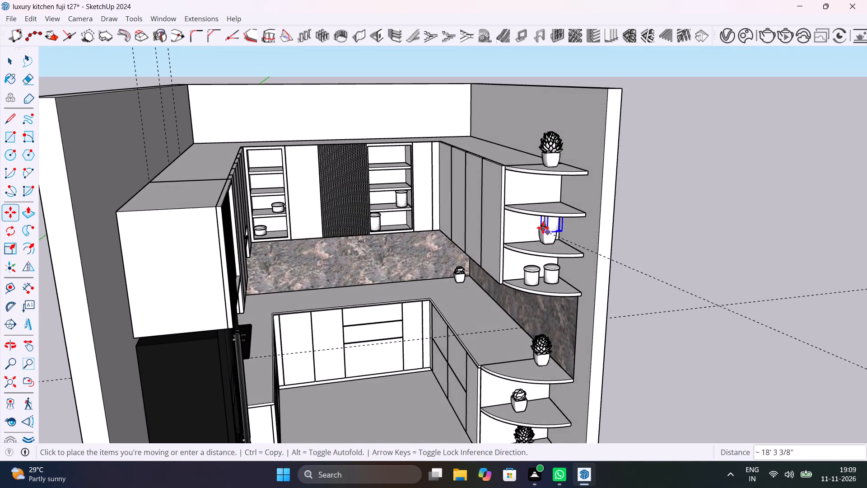
pyautogui.scroll(10, 543, 227)
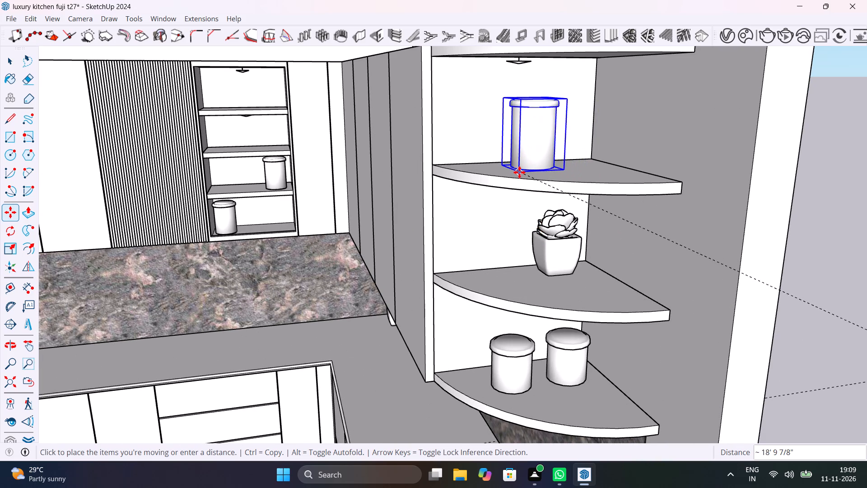
pyautogui.click(519, 172)
pyautogui.scroll(-6, 596, 235)
pyautogui.press('space')
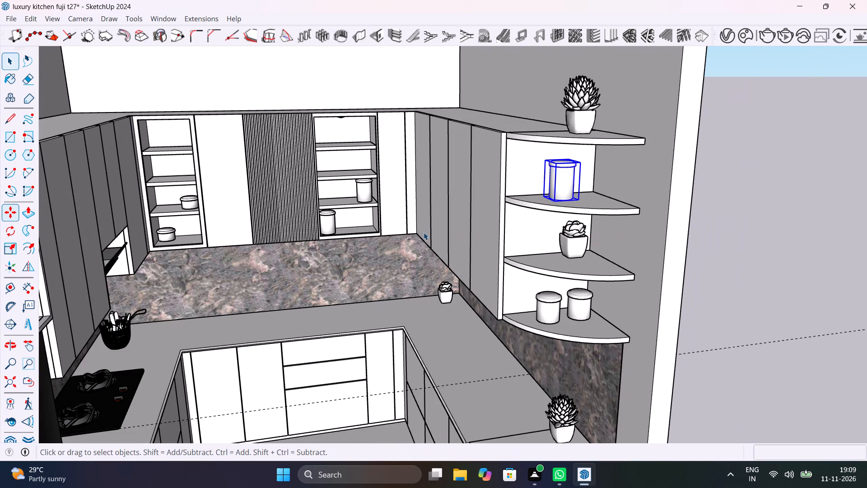
# Copy the tall jar about 5' 6 1/2" down to the curved shelf just below the countertop, beside the potted succulent.
pyautogui.scroll(-6, 428, 230)
pyautogui.keyDown('shift'); pyautogui.moveTo(499, 367); pyautogui.dragTo(468, 329, button='middle'); pyautogui.keyUp('shift')
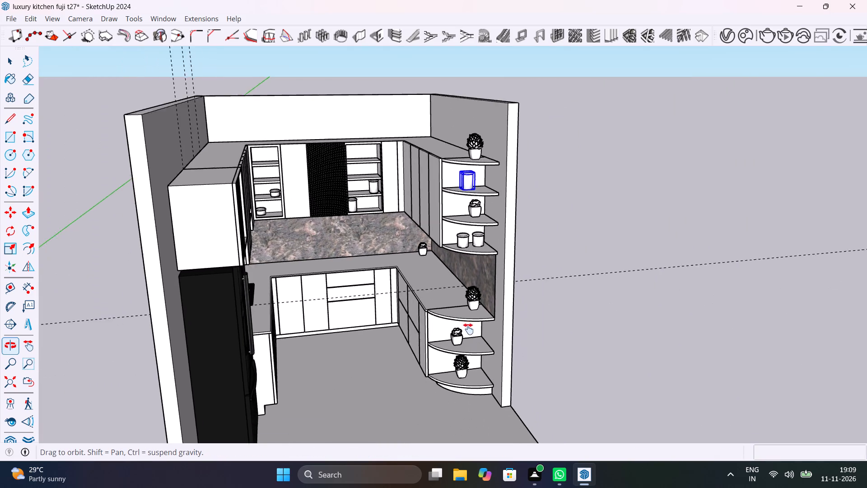
pyautogui.keyDown('shift'); pyautogui.moveTo(468, 329); pyautogui.dragTo(530, 338, button='middle'); pyautogui.keyUp('shift')
pyautogui.scroll(5, 534, 199)
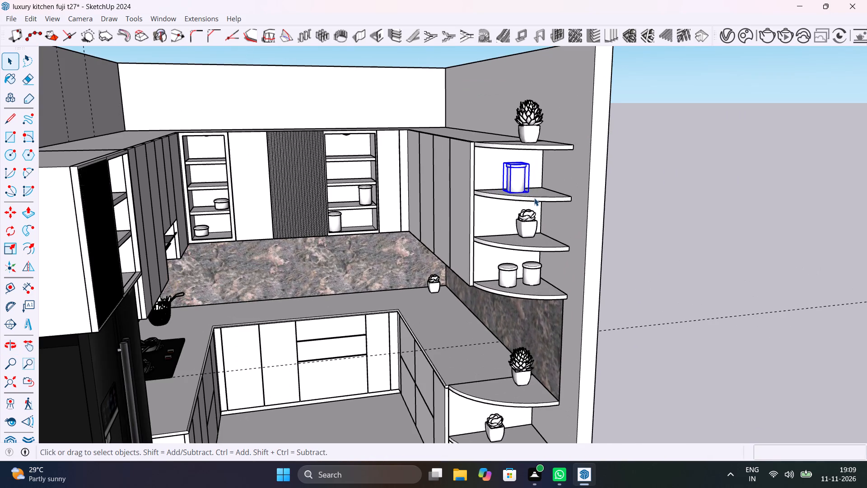
pyautogui.press('m')
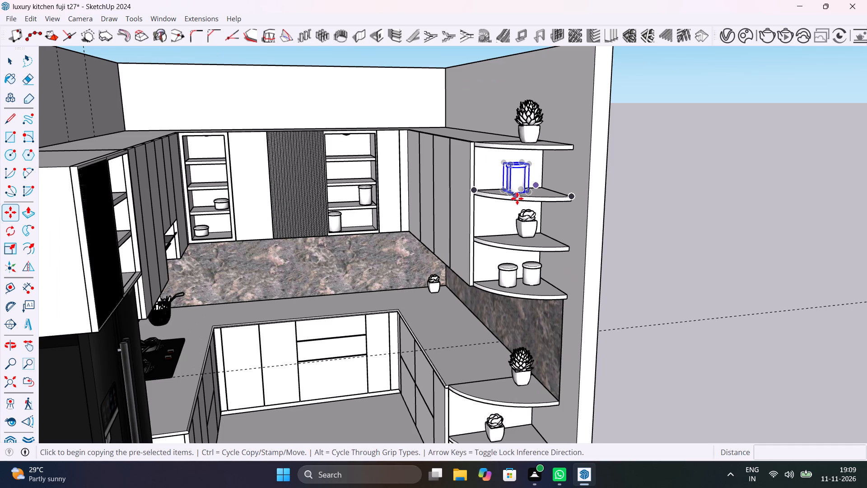
pyautogui.click(509, 196)
pyautogui.scroll(-7, 510, 298)
pyautogui.scroll(6, 510, 378)
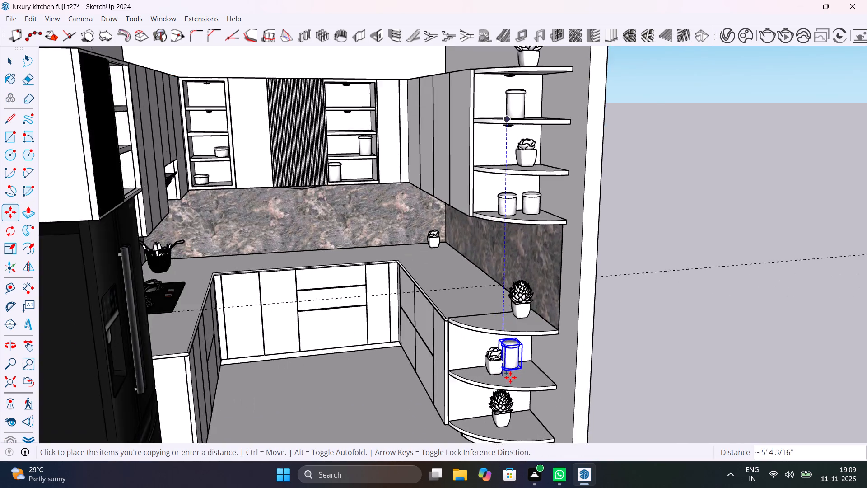
pyautogui.scroll(5, 510, 377)
pyautogui.click(522, 391)
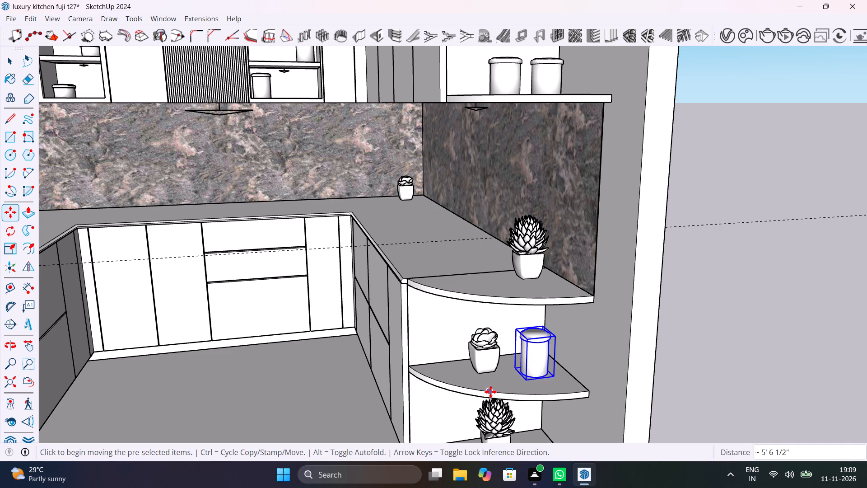
pyautogui.press('space')
# Review the jar placement on the curved corner shelves and in the open back-wall cabinets.
pyautogui.scroll(-3, 490, 392)
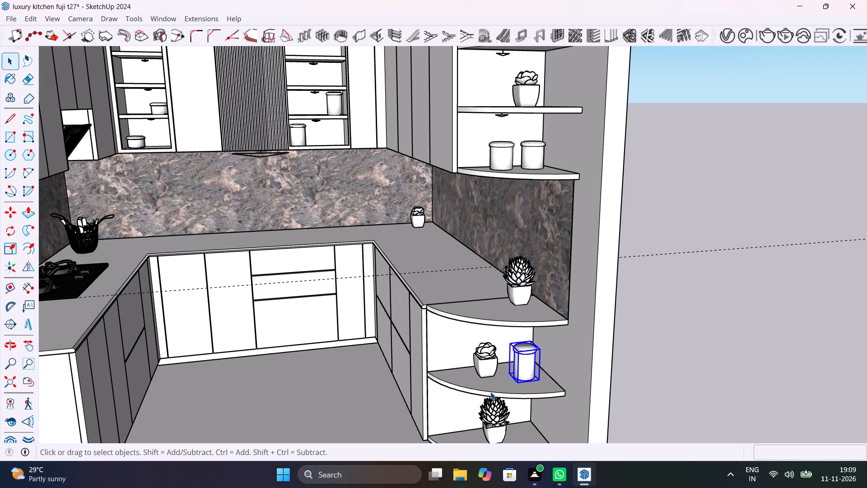
pyautogui.scroll(3, 490, 392)
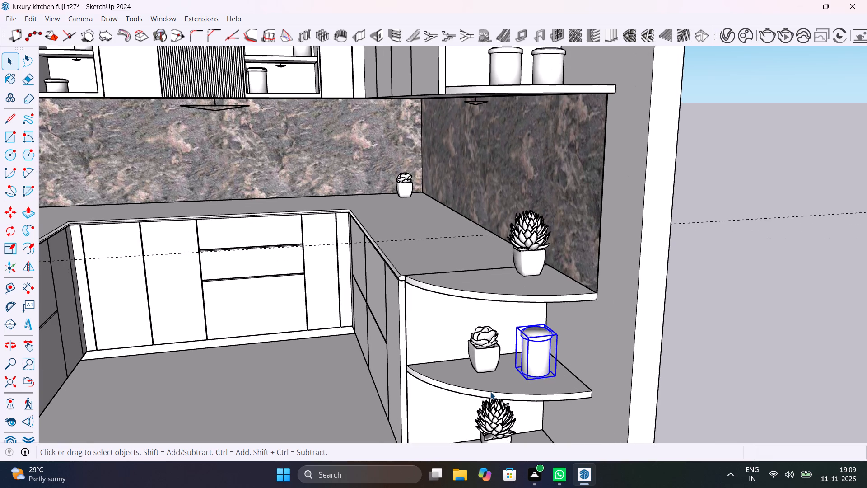
pyautogui.scroll(-4, 490, 392)
pyautogui.click(684, 374)
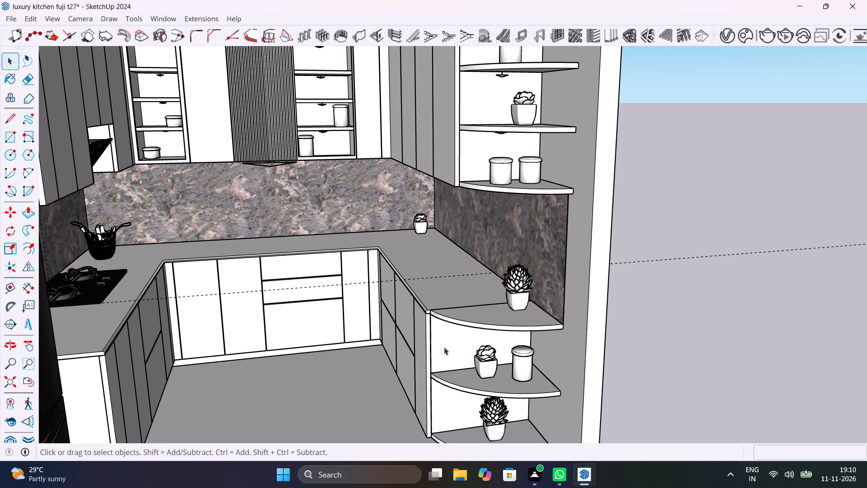
pyautogui.scroll(-5, 420, 295)
pyautogui.keyDown('shift'); pyautogui.moveTo(340, 254); pyautogui.dragTo(442, 344, button='middle'); pyautogui.keyUp('shift')
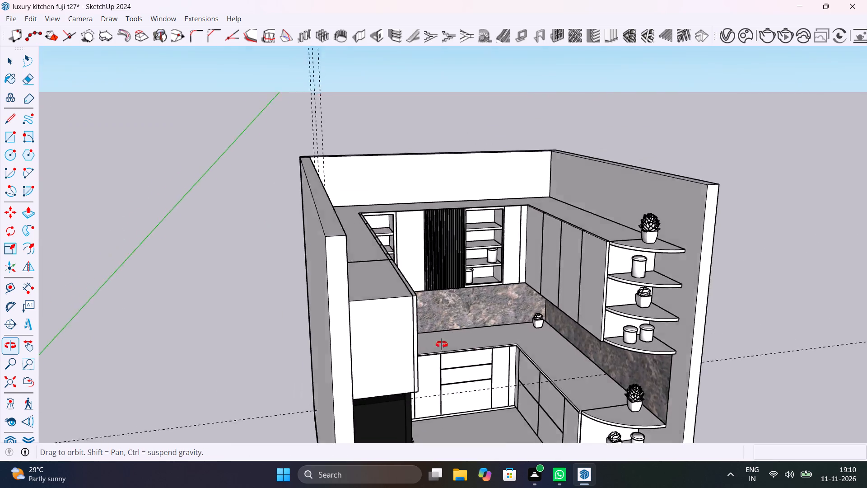
pyautogui.keyDown('shift'); pyautogui.moveTo(442, 344); pyautogui.dragTo(372, 349, button='middle'); pyautogui.keyUp('shift')
pyautogui.scroll(5, 395, 227)
pyautogui.keyDown('shift'); pyautogui.moveTo(470, 303); pyautogui.dragTo(415, 240, button='middle'); pyautogui.keyUp('shift')
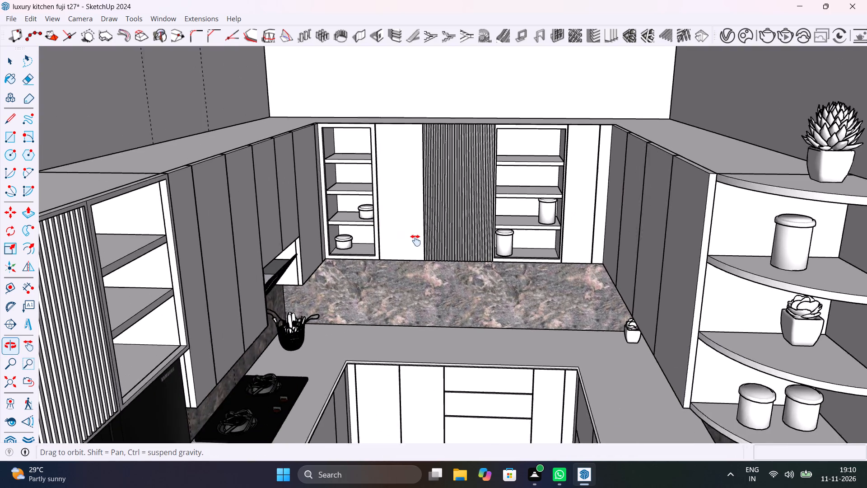
pyautogui.keyDown('shift'); pyautogui.moveTo(415, 240); pyautogui.dragTo(418, 240, button='middle'); pyautogui.keyUp('shift')
pyautogui.scroll(1, 418, 240)
# Save the model as luxury kitchen fuji t27, replacing the existing file.
pyautogui.hotkey('ctrl', 's')
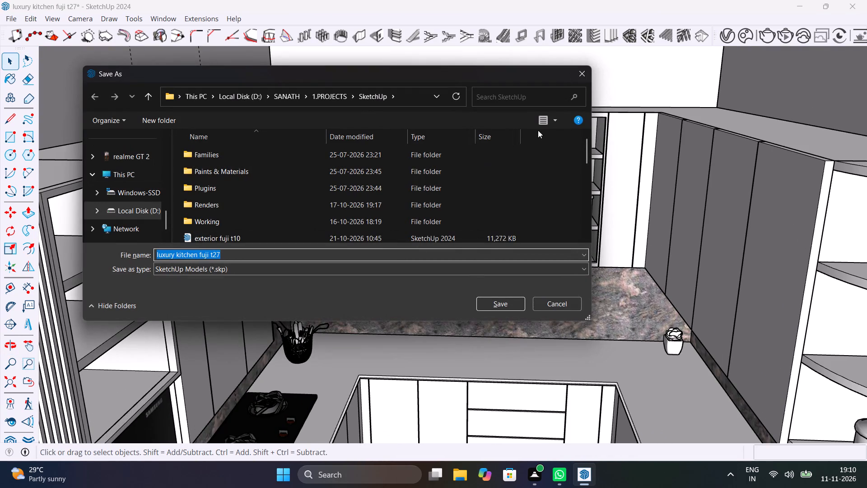
pyautogui.click(509, 305)
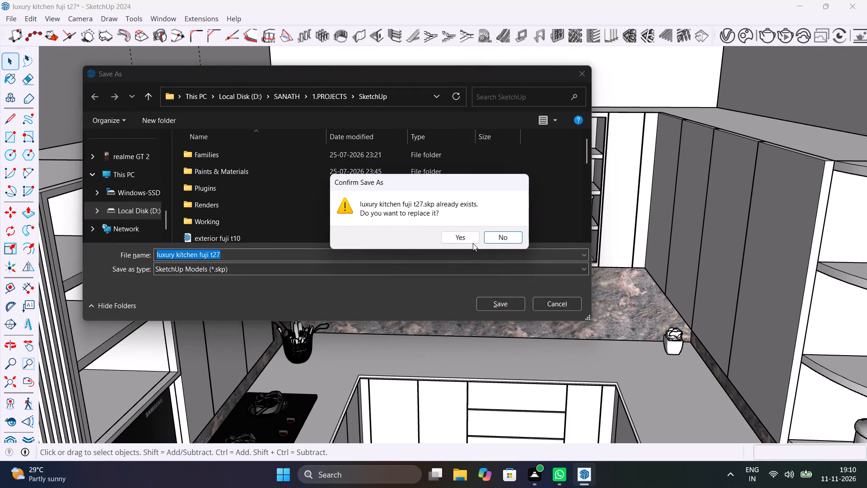
pyautogui.click(466, 240)
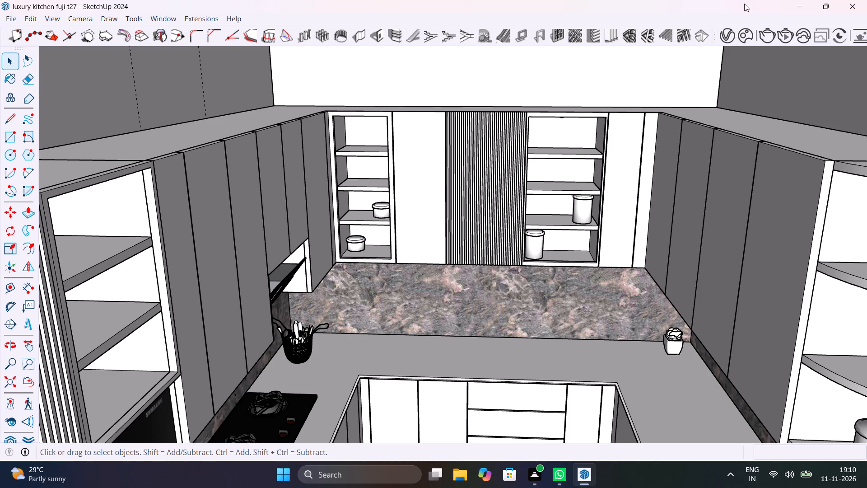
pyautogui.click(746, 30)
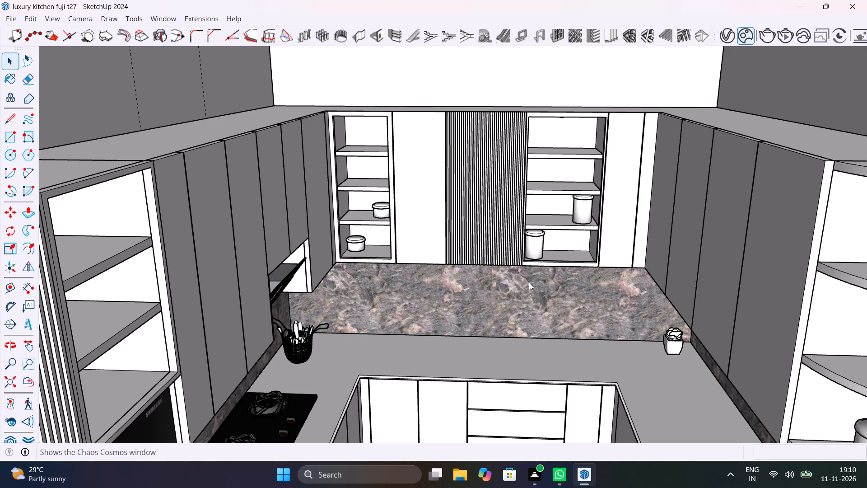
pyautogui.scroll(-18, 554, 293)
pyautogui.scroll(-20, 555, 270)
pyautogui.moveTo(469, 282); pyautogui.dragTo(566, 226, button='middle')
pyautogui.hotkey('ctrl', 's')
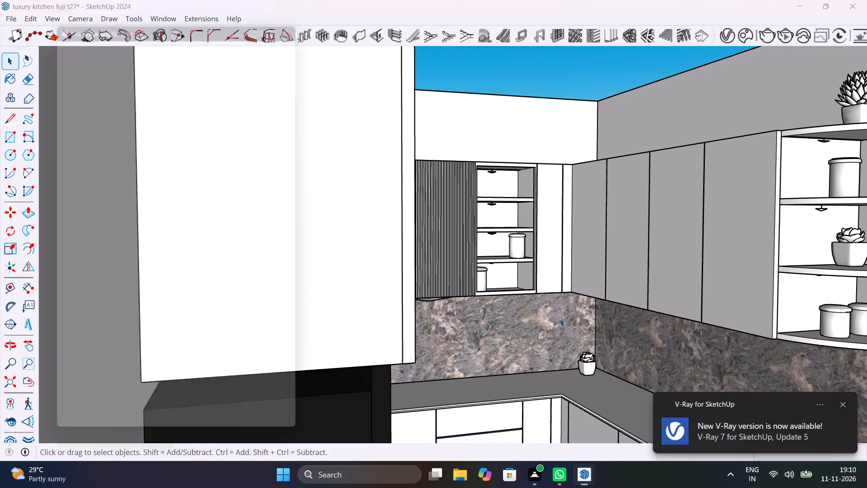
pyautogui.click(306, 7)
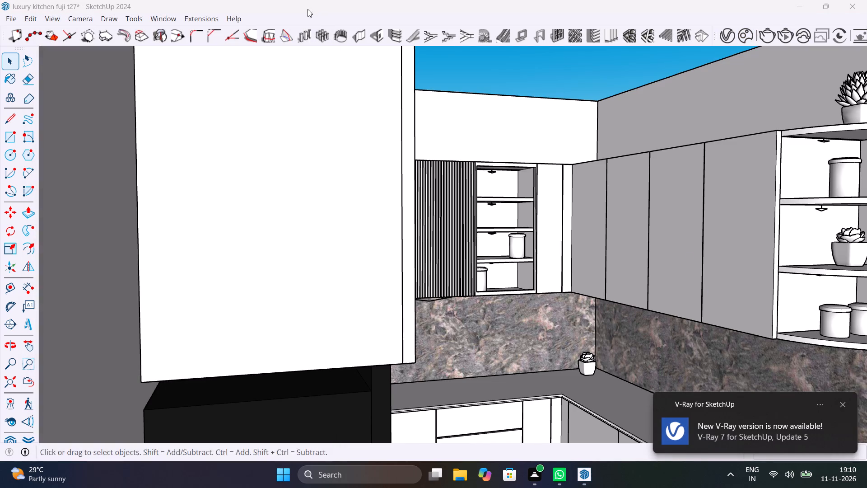
# Browse the downloaded Chaos Cosmos assets for kitchen utensil props suited to the countertop.
pyautogui.scroll(-12, 419, 218)
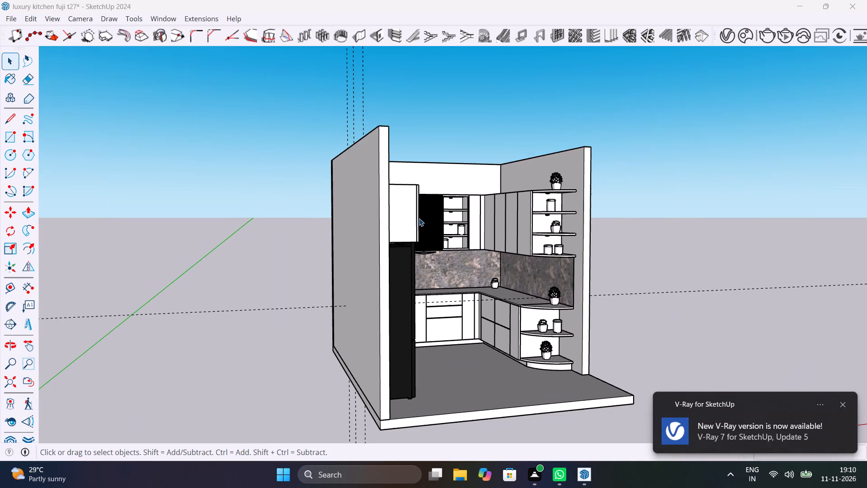
pyautogui.moveTo(439, 262); pyautogui.dragTo(370, 301, button='middle')
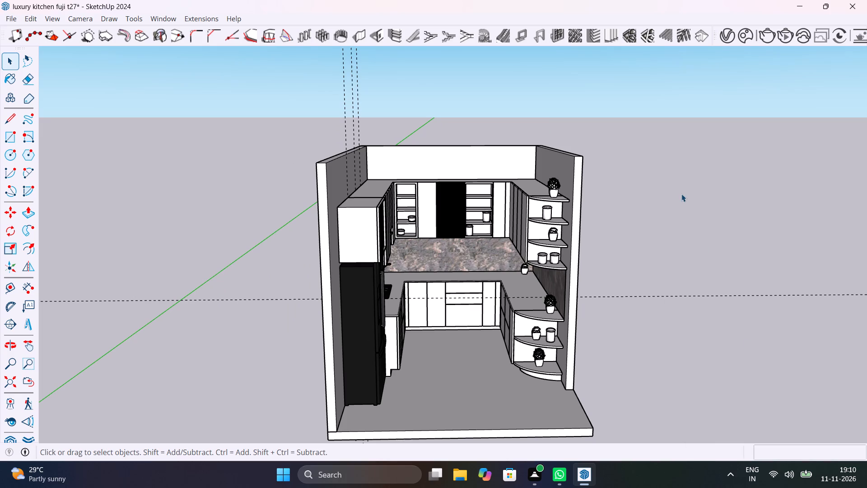
pyautogui.click(742, 40)
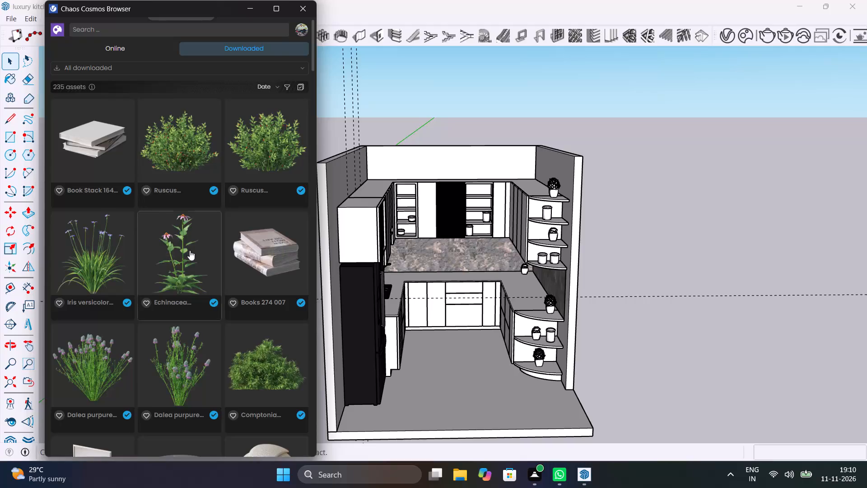
pyautogui.scroll(-9, 226, 284)
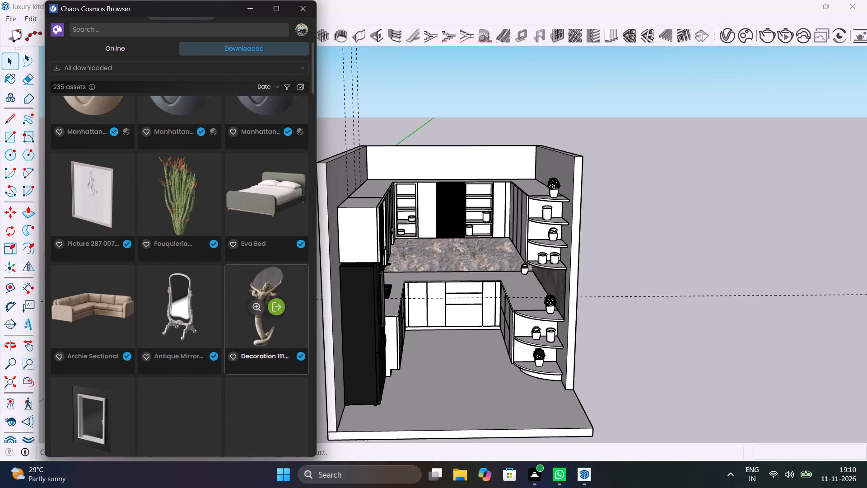
pyautogui.scroll(-10, 226, 284)
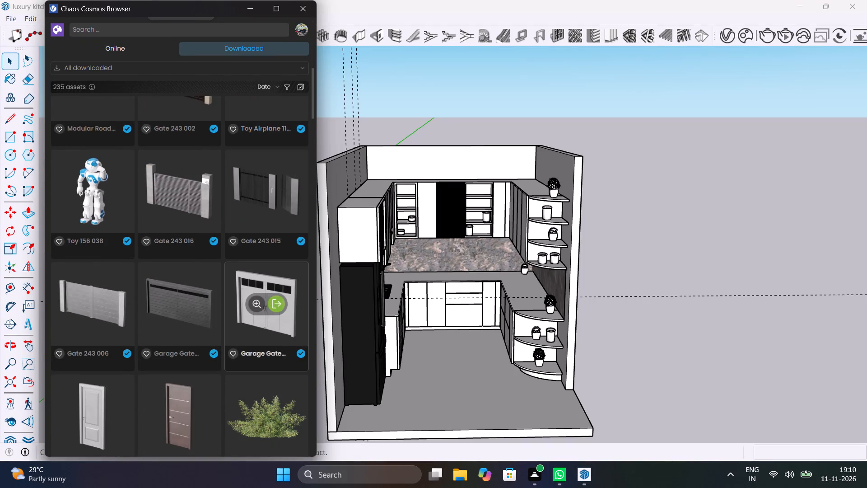
pyautogui.scroll(-13, 226, 284)
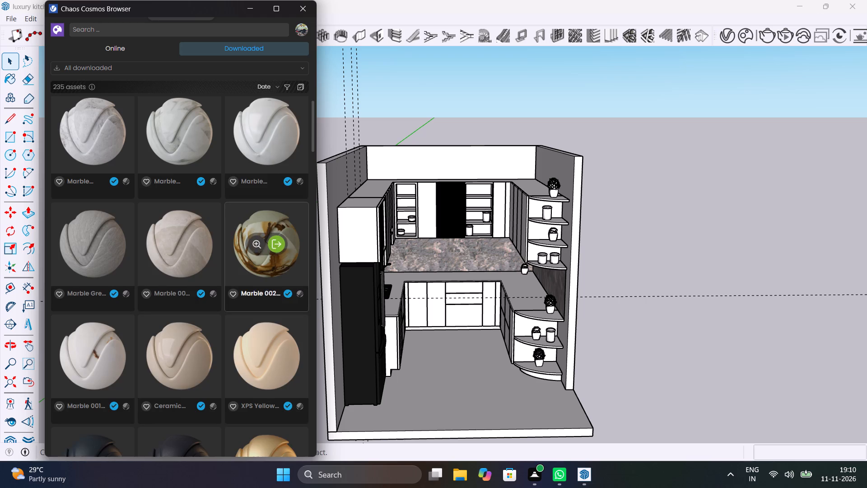
pyautogui.scroll(-7, 226, 284)
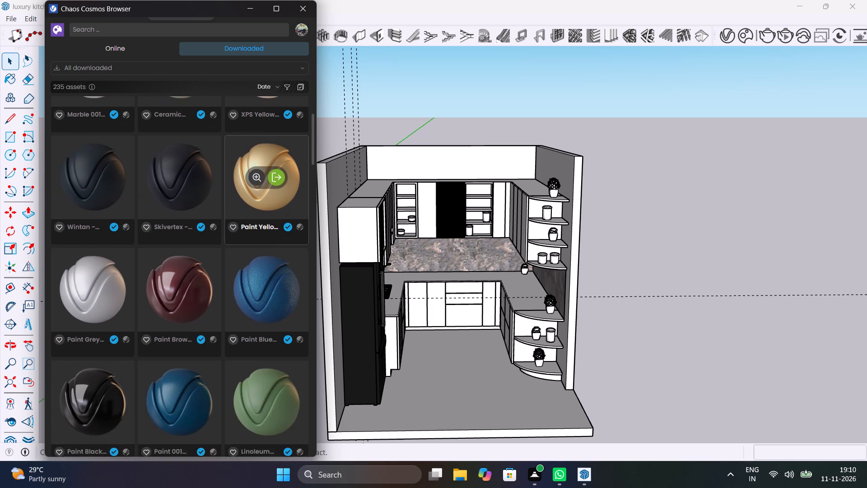
pyautogui.scroll(-4, 226, 284)
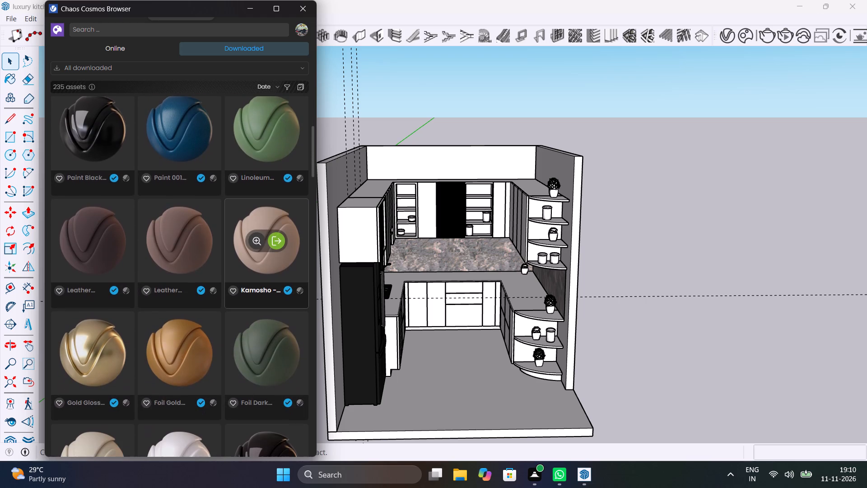
pyautogui.scroll(-9, 226, 284)
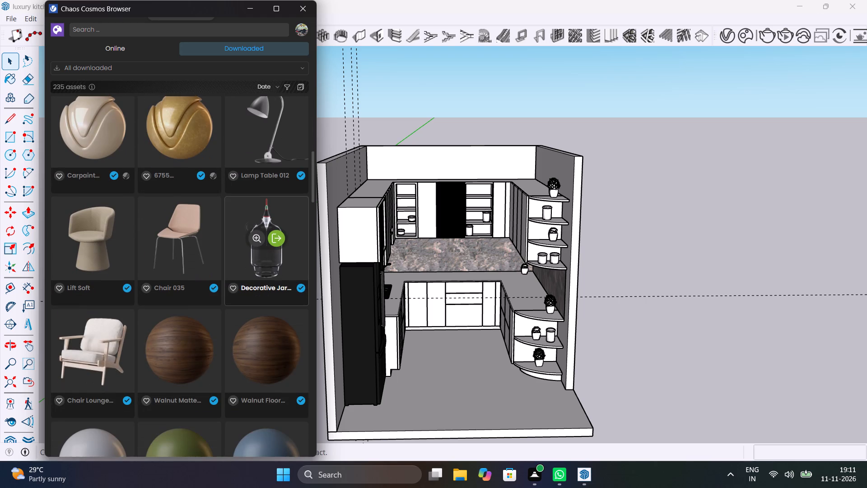
pyautogui.scroll(-5, 226, 284)
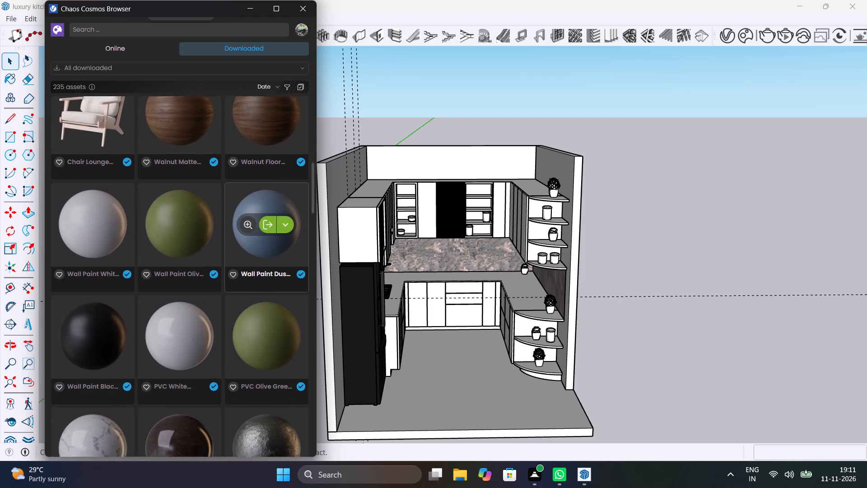
pyautogui.scroll(-11, 226, 284)
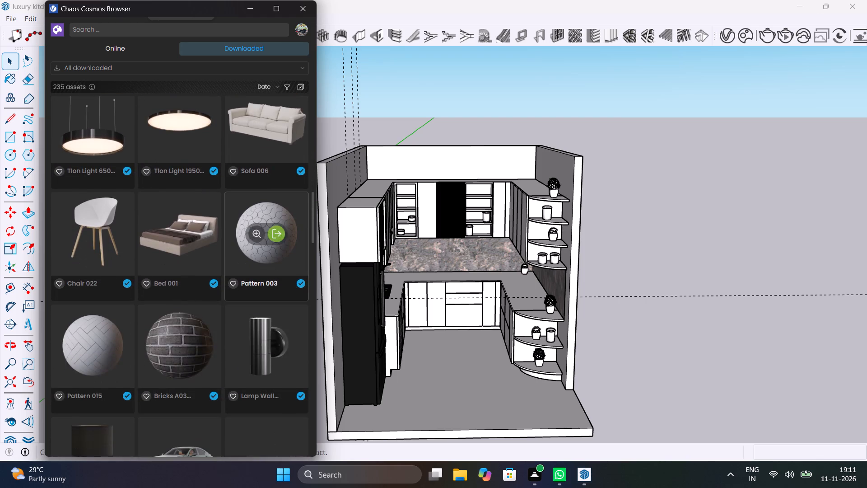
pyautogui.scroll(-4, 226, 284)
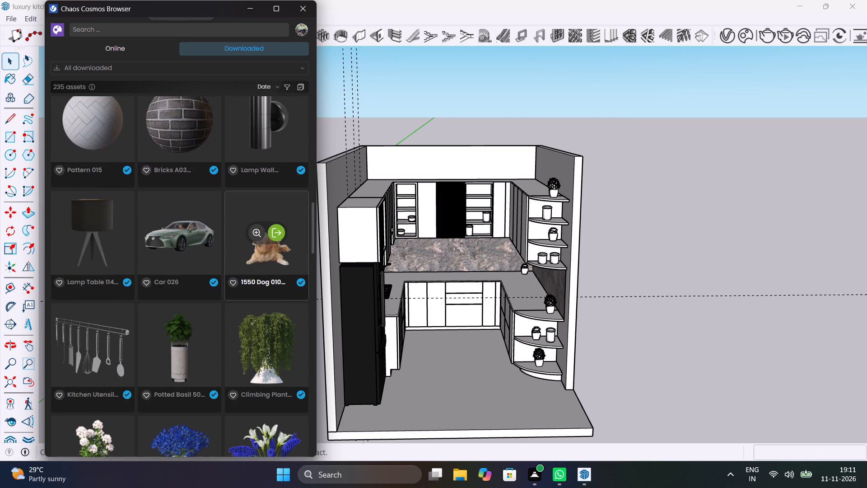
pyautogui.scroll(-9, 226, 284)
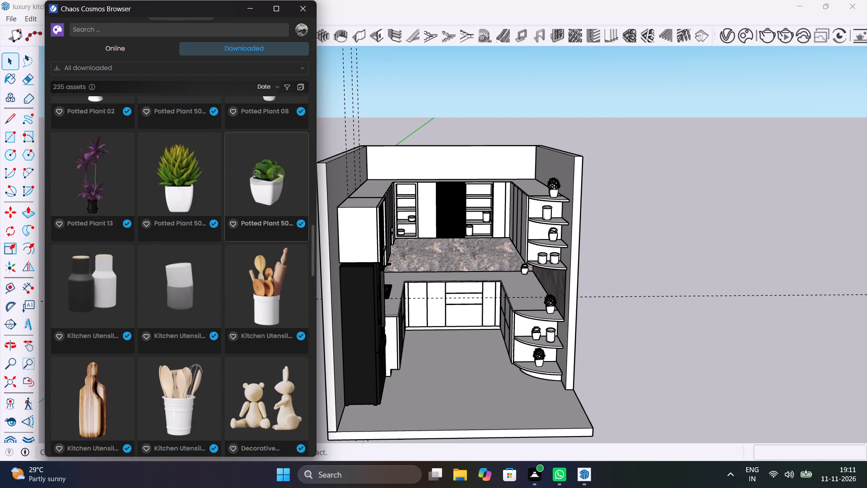
pyautogui.scroll(-2, 237, 285)
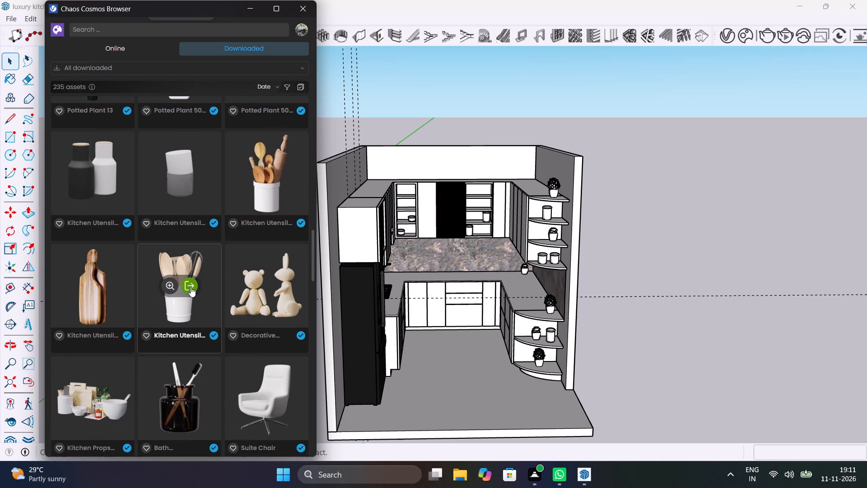
# Import the white kitchen utensil holder with spoons and whisk and place it on the countertop between the cooktop and the refrigerator.
pyautogui.click(191, 287)
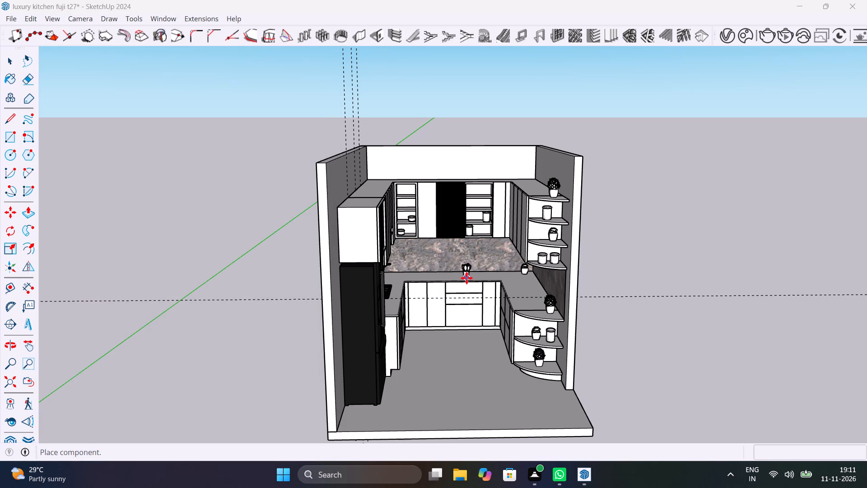
pyautogui.scroll(9, 466, 278)
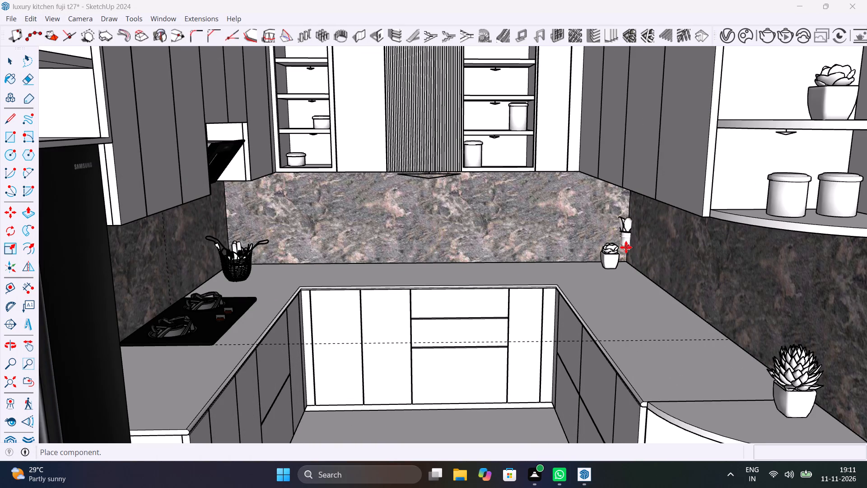
pyautogui.keyDown('shift'); pyautogui.moveTo(462, 276); pyautogui.dragTo(451, 319, button='middle'); pyautogui.keyUp('shift')
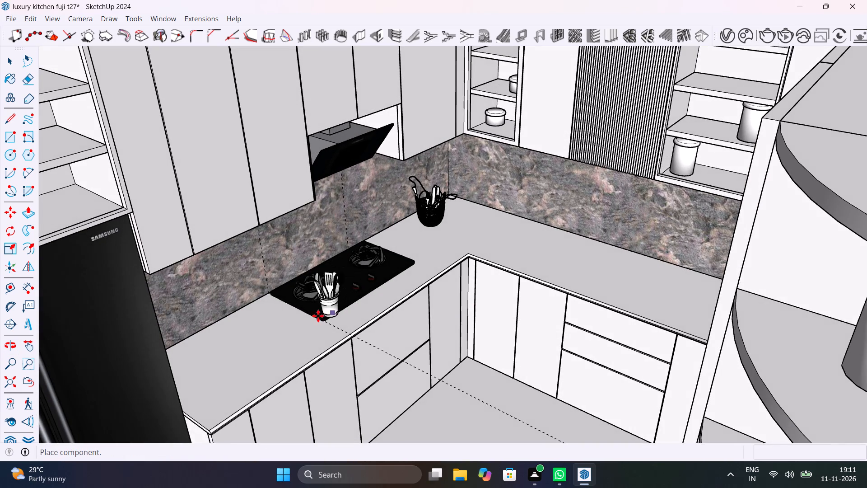
pyautogui.scroll(6, 261, 328)
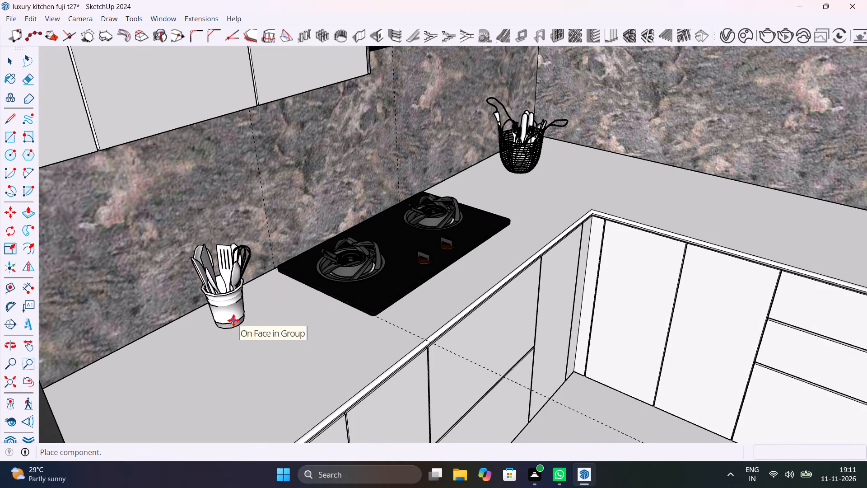
pyautogui.click(233, 320)
pyautogui.scroll(-5, 387, 325)
pyautogui.press('space')
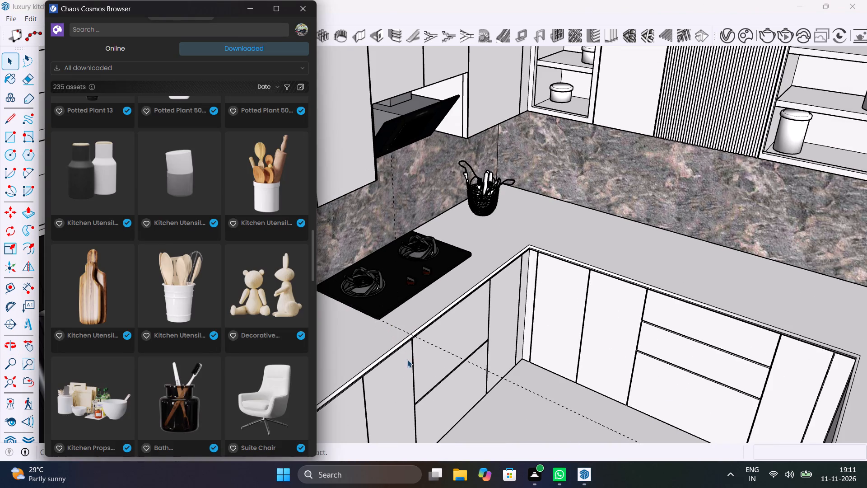
# Import the Kitchen Props 134 014 set and place it in the empty space outside the wall with the curved shelves.
pyautogui.moveTo(422, 344); pyautogui.dragTo(562, 341, button='middle')
pyautogui.scroll(-6, 562, 341)
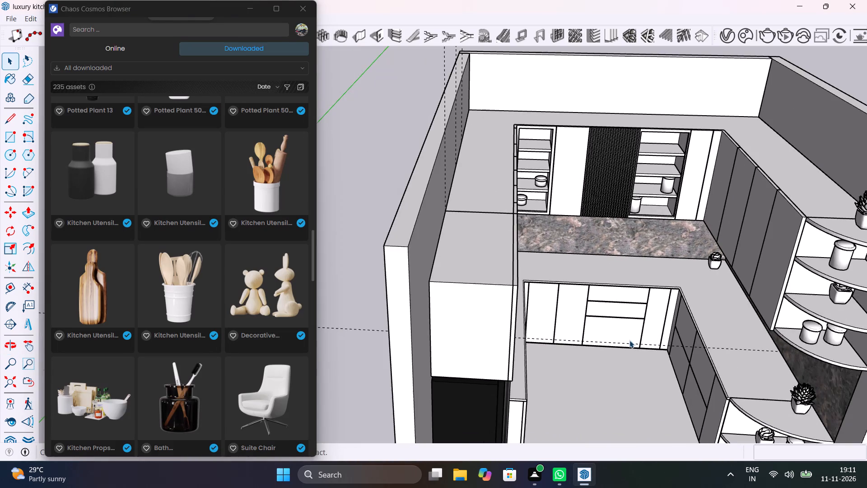
pyautogui.keyDown('shift'); pyautogui.moveTo(648, 330); pyautogui.dragTo(498, 339, button='middle'); pyautogui.keyUp('shift')
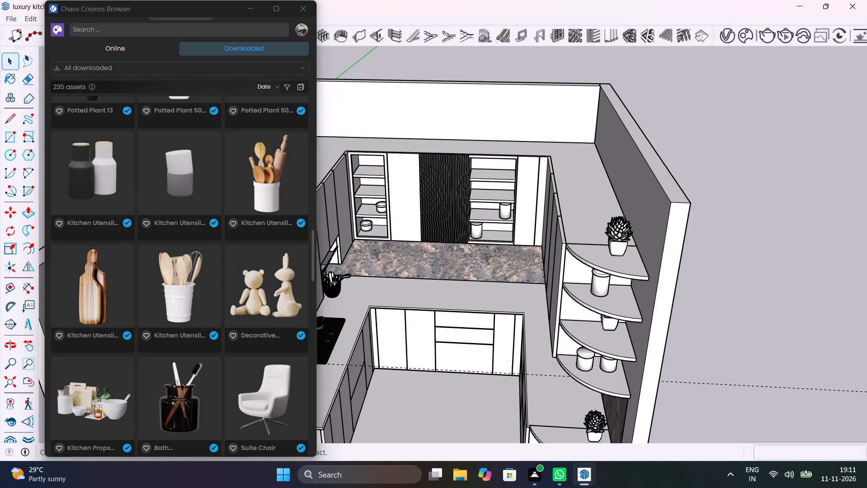
pyautogui.click(103, 407)
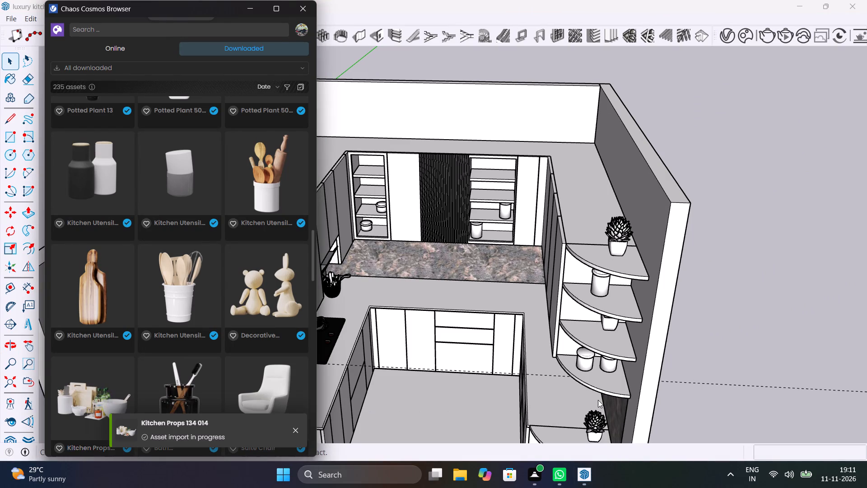
pyautogui.click(776, 359)
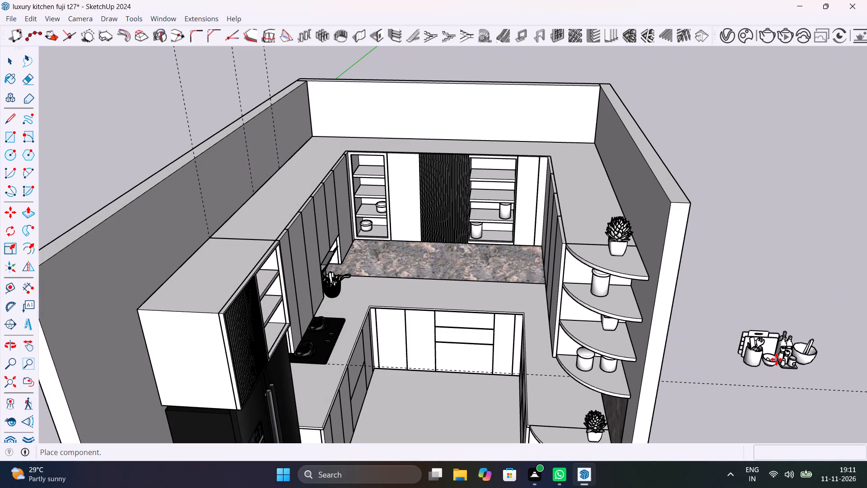
pyautogui.scroll(5, 793, 358)
pyautogui.press('space')
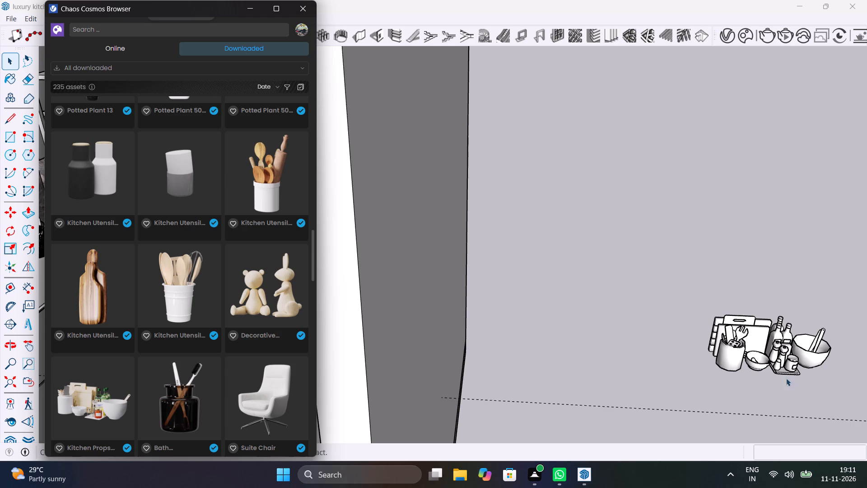
# Look through more of the downloaded Chaos Cosmos assets for further kitchen props.
pyautogui.scroll(-4, 294, 368)
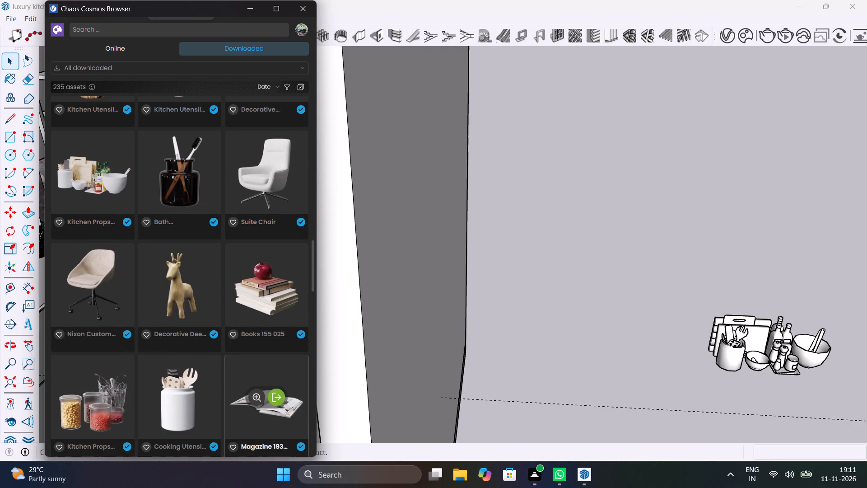
pyautogui.scroll(-1, 294, 368)
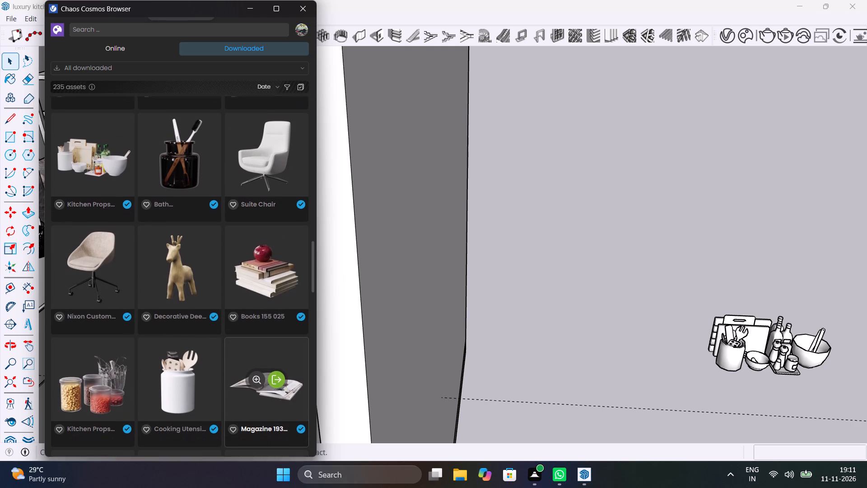
pyautogui.scroll(-2, 294, 368)
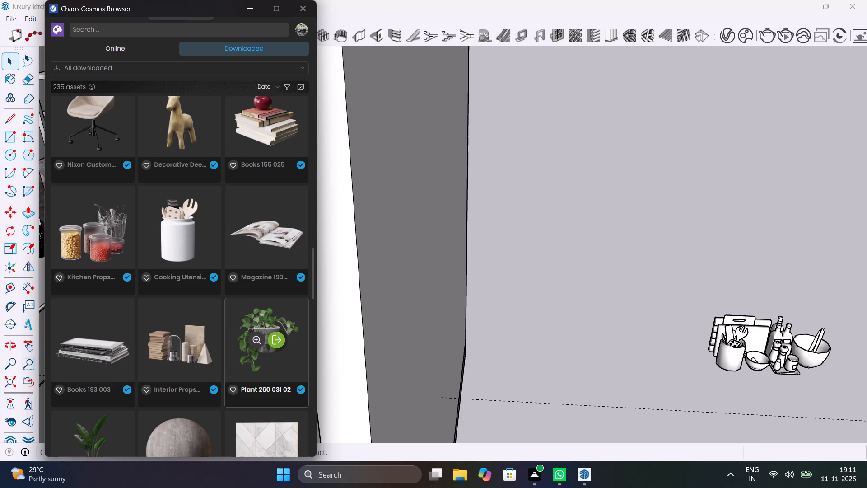
pyautogui.scroll(-2, 294, 368)
pyautogui.scroll(-7, 261, 430)
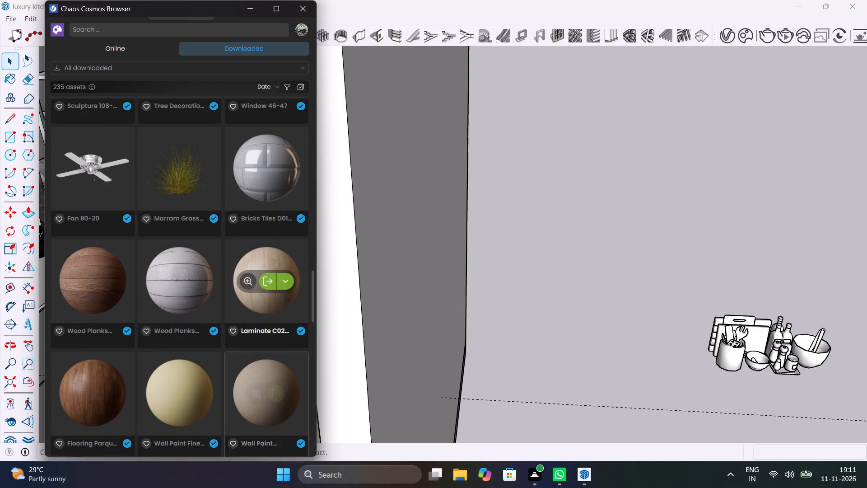
pyautogui.click(627, 352)
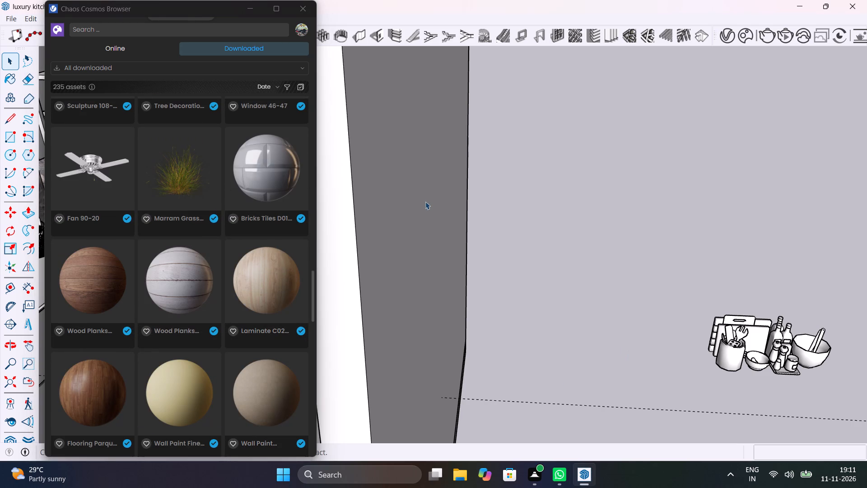
# Explode the imported Kitchen Props set outside the wall into its separate objects.
pyautogui.click(304, 8)
pyautogui.scroll(-1, 801, 366)
pyautogui.moveTo(796, 365); pyautogui.dragTo(517, 354, button='middle')
pyautogui.scroll(15, 619, 312)
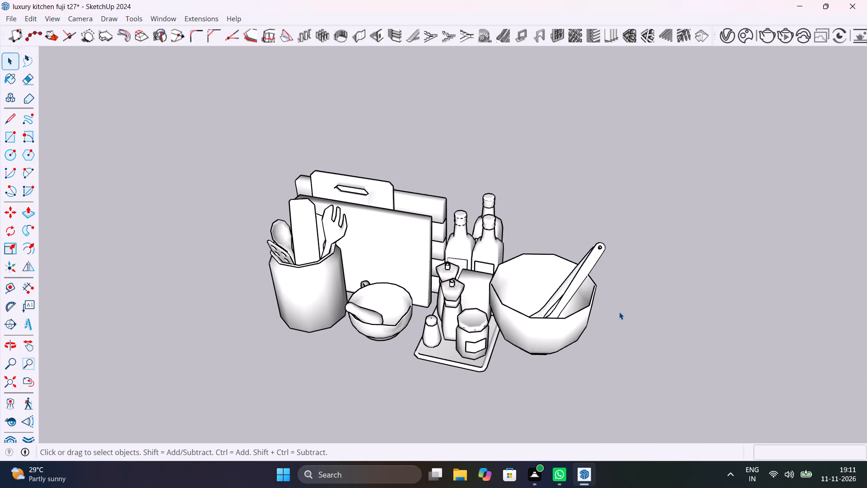
pyautogui.click(568, 310)
pyautogui.rightClick(568, 310)
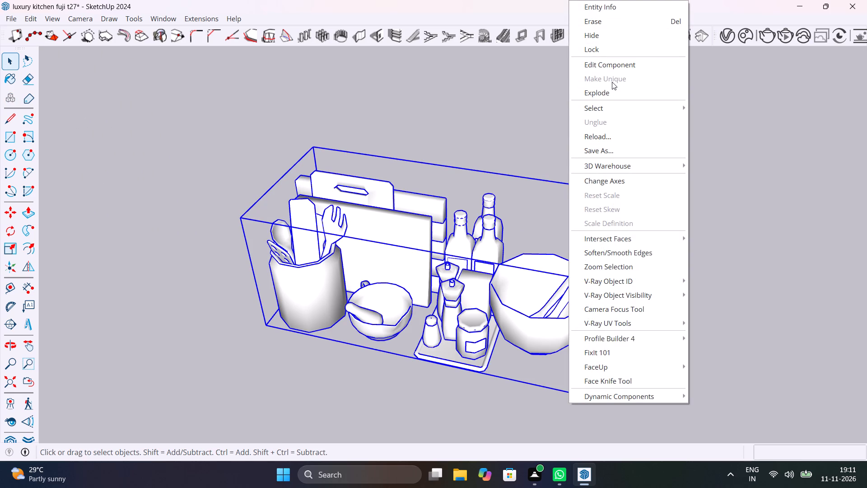
pyautogui.click(623, 94)
pyautogui.click(715, 347)
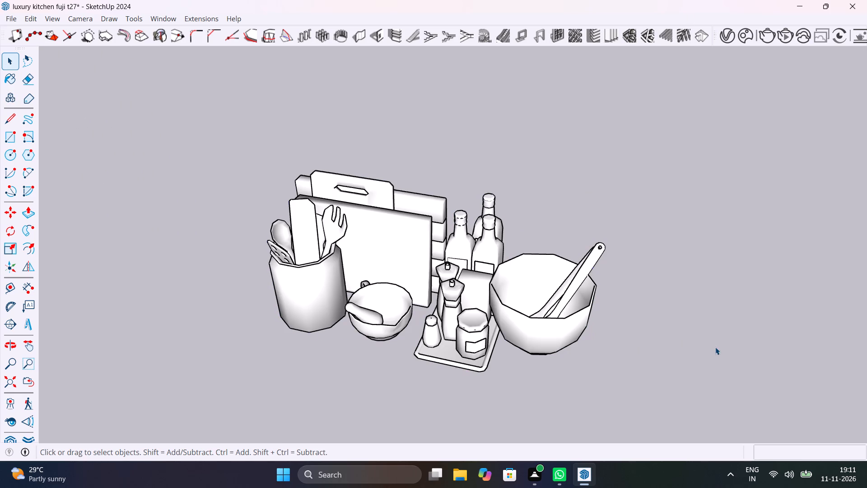
# Group all the geometry of the small handled bowl in front of the chopping boards.
pyautogui.tripleClick(396, 317)
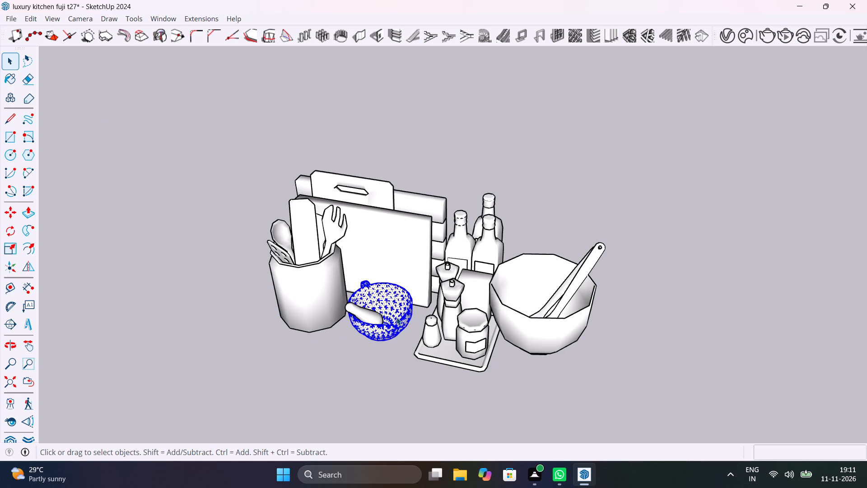
pyautogui.keyDown('shift'); pyautogui.scroll(6, 370, 320); pyautogui.keyUp('shift')
pyautogui.keyDown('shift'); pyautogui.click(371, 320); pyautogui.keyUp('shift')
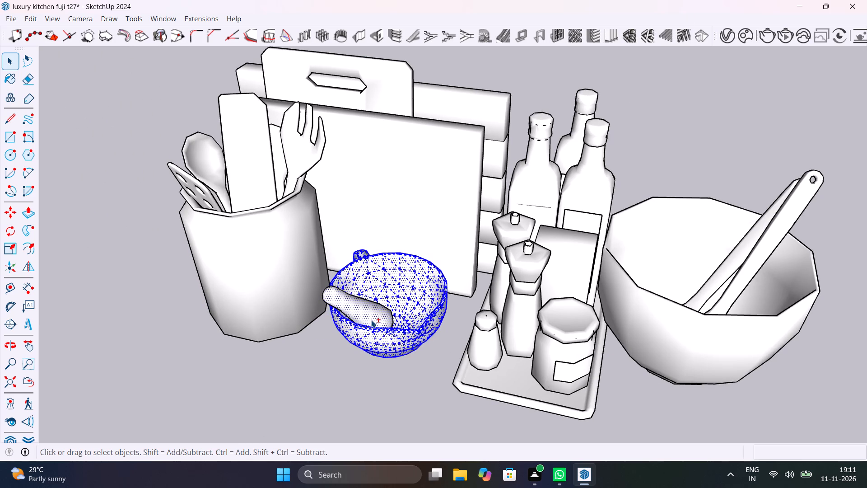
pyautogui.keyDown('shift'); pyautogui.rightClick(371, 320); pyautogui.keyUp('shift')
pyautogui.keyDown('shift'); pyautogui.click(438, 109); pyautogui.keyUp('shift')
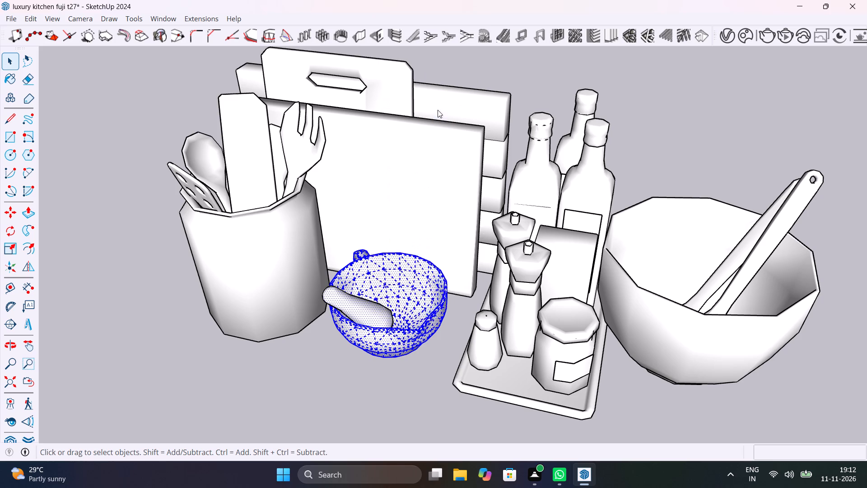
# Move the small bowl onto the lowest curved shelf, beside the potted succulent.
pyautogui.press('m')
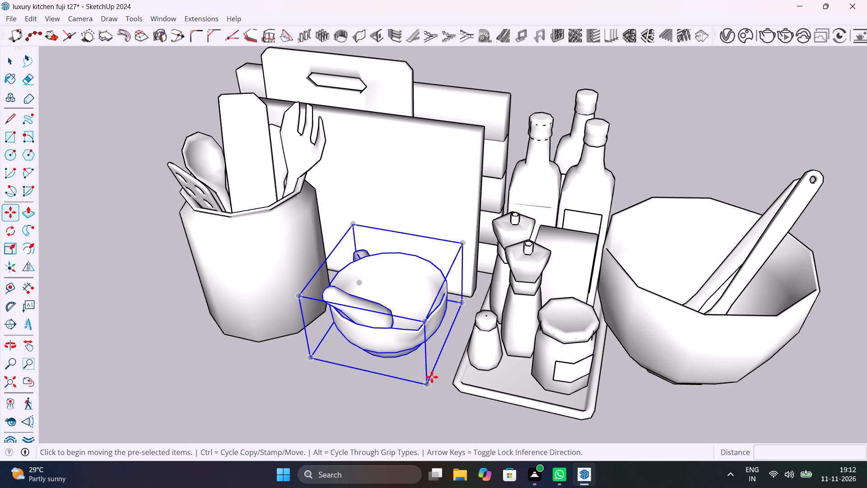
pyautogui.click(428, 386)
pyautogui.scroll(-20, 439, 355)
pyautogui.scroll(-7, 439, 355)
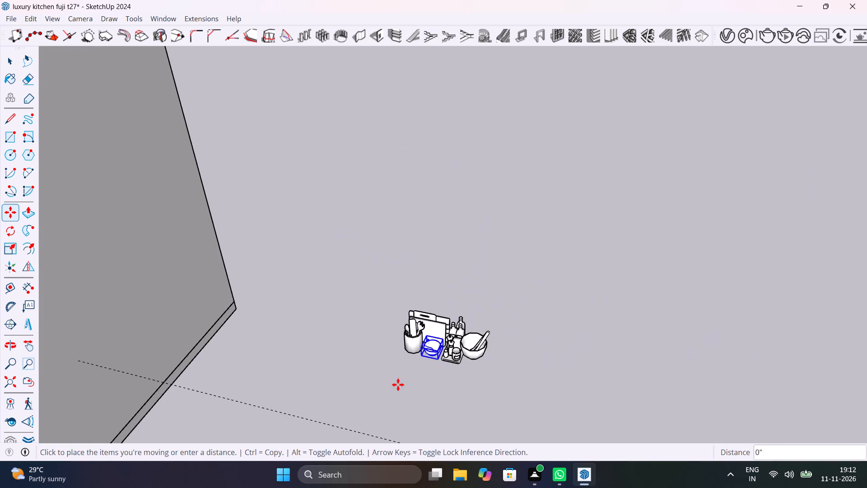
pyautogui.keyDown('shift'); pyautogui.moveTo(317, 403); pyautogui.dragTo(504, 243, button='middle'); pyautogui.keyUp('shift')
pyautogui.scroll(-12, 505, 243)
pyautogui.moveTo(461, 262); pyautogui.dragTo(580, 207, button='middle')
pyautogui.scroll(17, 438, 256)
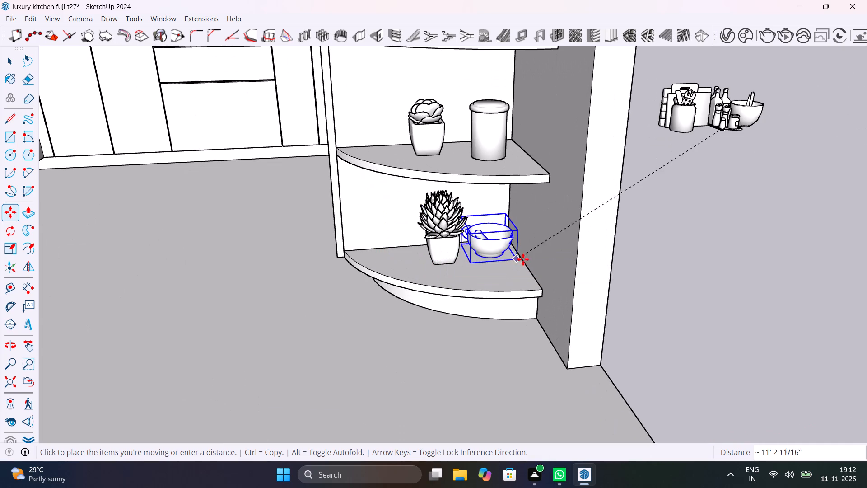
pyautogui.click(522, 272)
pyautogui.scroll(-7, 494, 283)
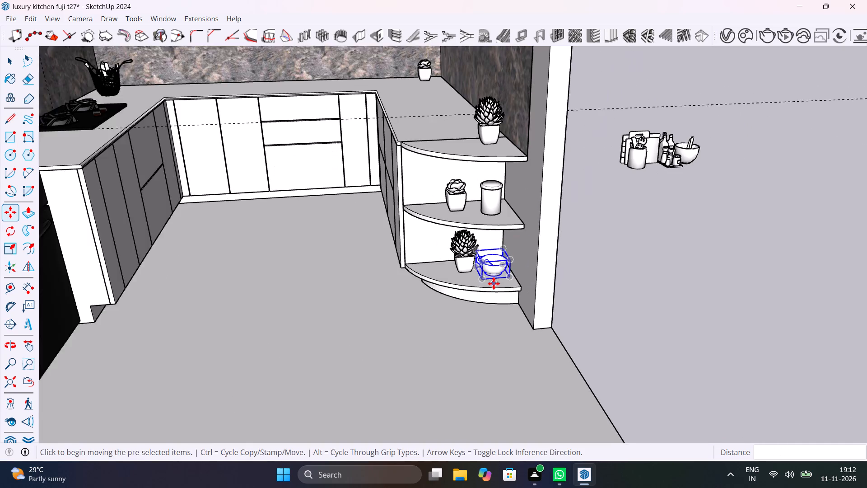
pyautogui.press('space')
pyautogui.click(756, 242)
# Group all the geometry of the bottle standing behind the tray, next to the chopping boards.
pyautogui.keyDown('shift'); pyautogui.moveTo(665, 221); pyautogui.dragTo(618, 326, button='middle'); pyautogui.keyUp('shift')
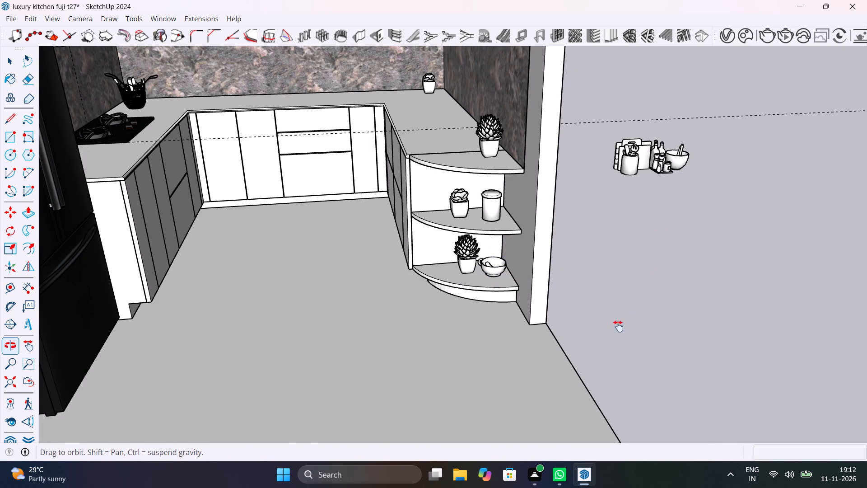
pyautogui.keyDown('shift'); pyautogui.moveTo(618, 326); pyautogui.dragTo(569, 369, button='middle'); pyautogui.keyUp('shift')
pyautogui.scroll(16, 590, 301)
pyautogui.moveTo(590, 301); pyautogui.dragTo(496, 338, button='middle')
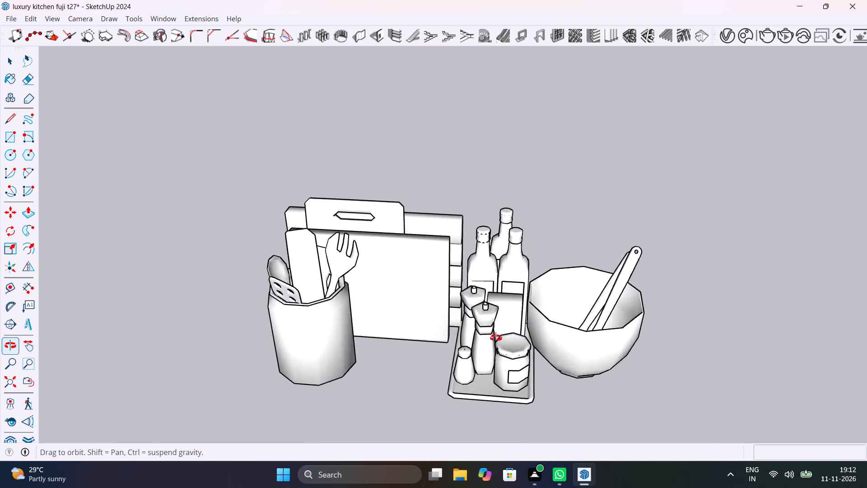
pyautogui.moveTo(496, 338); pyautogui.dragTo(74, 370, button='middle')
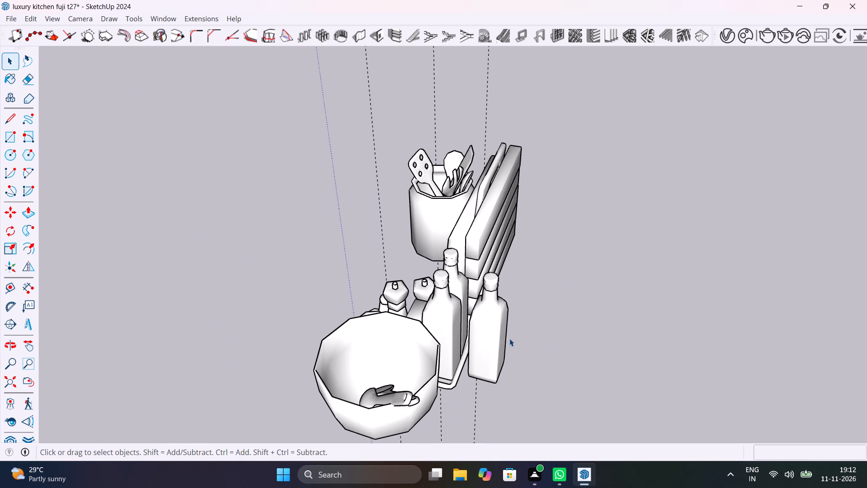
pyautogui.click(494, 338)
pyautogui.tripleClick(494, 338)
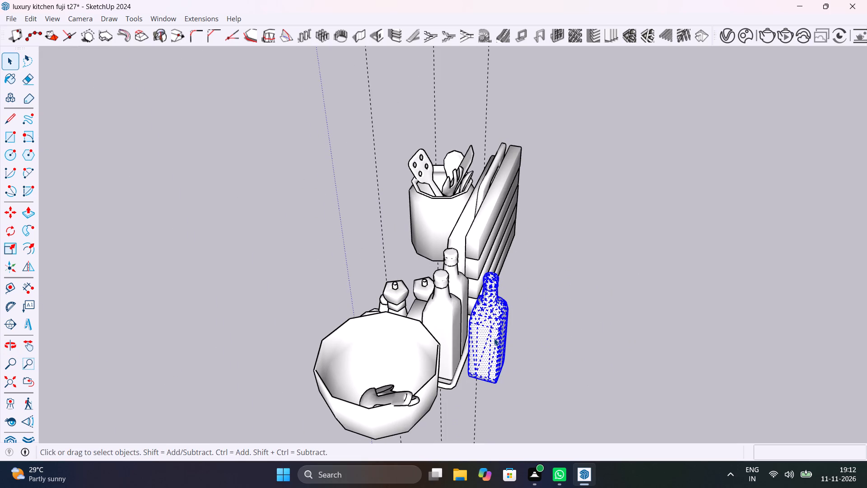
pyautogui.rightClick(494, 338)
pyautogui.click(571, 128)
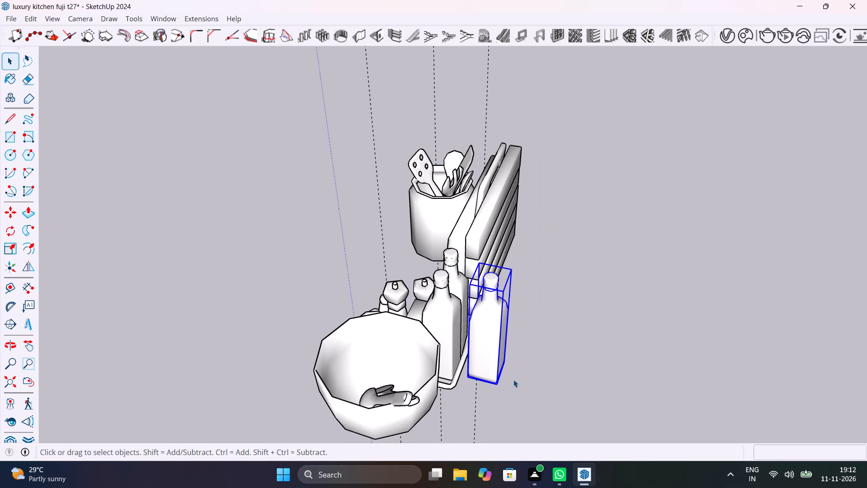
# Move the bottle onto the bottom shelf of the open wall unit near the corner plant, beside the tall lidded jar.
pyautogui.press('m')
pyautogui.click(469, 380)
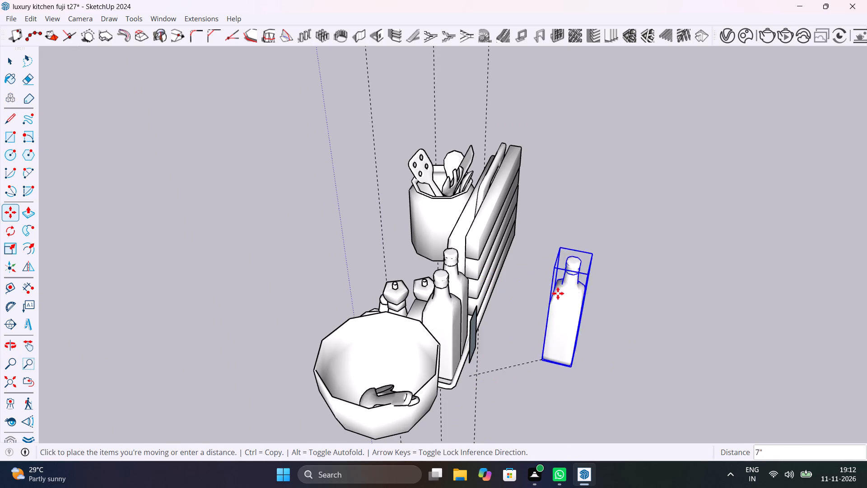
pyautogui.scroll(-6, 449, 260)
pyautogui.moveTo(385, 243); pyautogui.dragTo(486, 256, button='middle')
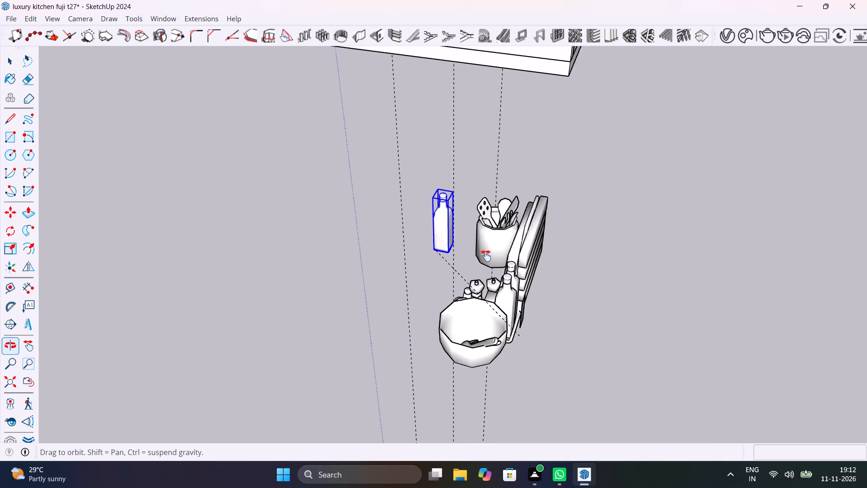
pyautogui.moveTo(486, 256); pyautogui.dragTo(588, 281, button='middle')
pyautogui.scroll(-14, 557, 258)
pyautogui.moveTo(470, 228); pyautogui.dragTo(836, 210, button='middle')
pyautogui.scroll(-3, 443, 221)
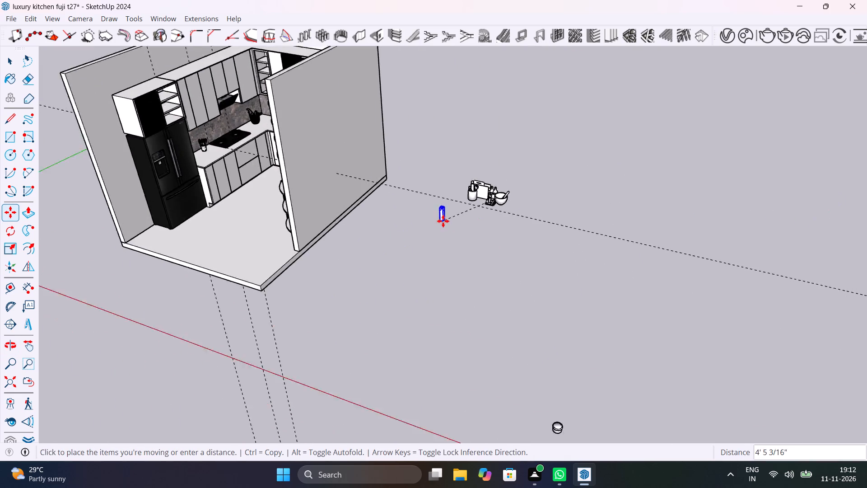
pyautogui.scroll(-4, 443, 221)
pyautogui.moveTo(355, 202); pyautogui.dragTo(642, 207, button='middle')
pyautogui.scroll(12, 401, 213)
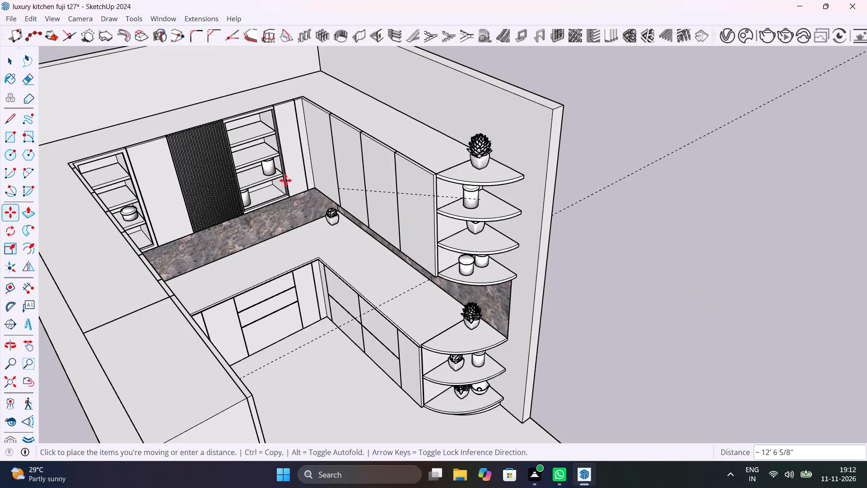
pyautogui.keyDown('shift'); pyautogui.moveTo(290, 177); pyautogui.dragTo(347, 213, button='middle'); pyautogui.keyUp('shift')
pyautogui.scroll(9, 333, 208)
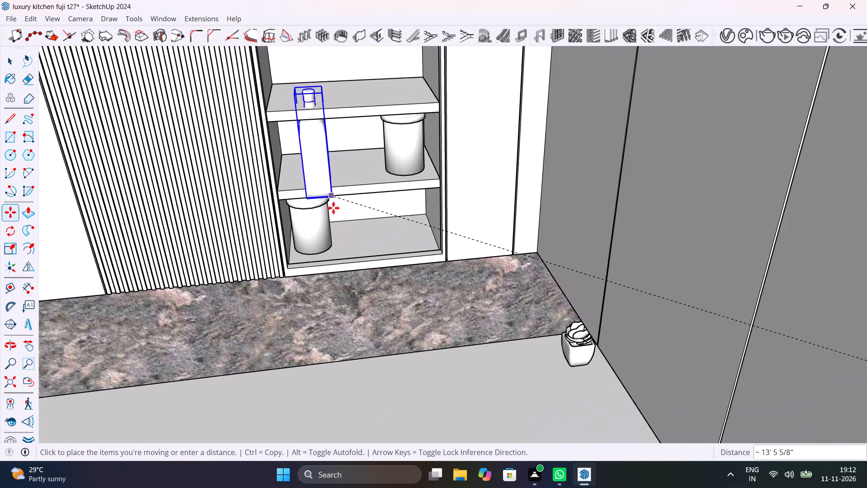
pyautogui.scroll(7, 333, 208)
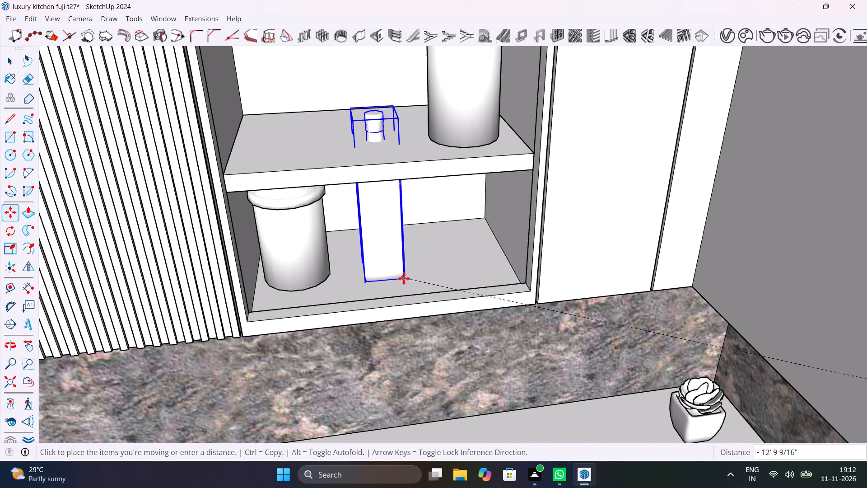
pyautogui.click(404, 278)
# Scale the bottle down uniformly to about 0.54 so it fits beneath the shelf above.
pyautogui.press('s')
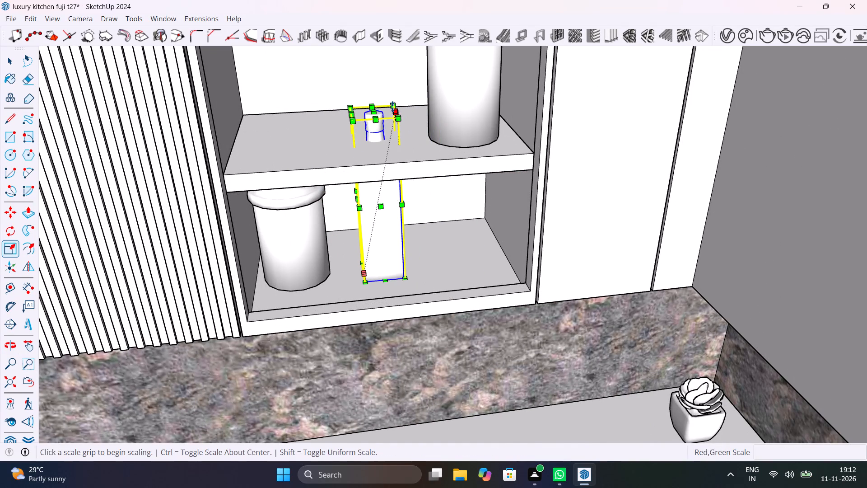
pyautogui.click(394, 103)
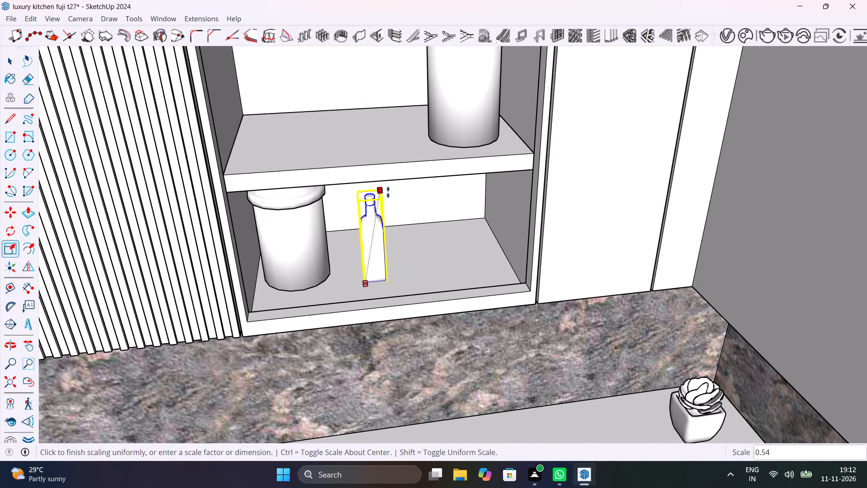
pyautogui.click(394, 189)
pyautogui.press('space')
pyautogui.scroll(-7, 403, 215)
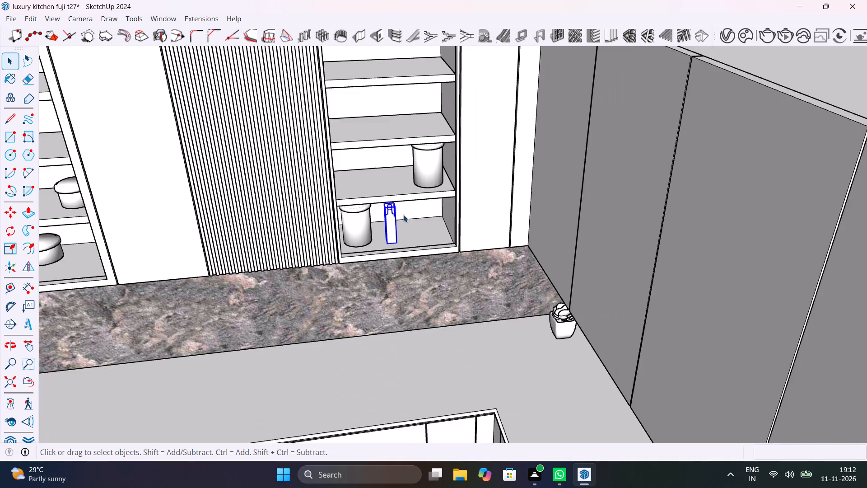
pyautogui.scroll(-7, 403, 215)
pyautogui.moveTo(422, 259); pyautogui.dragTo(427, 206, button='middle')
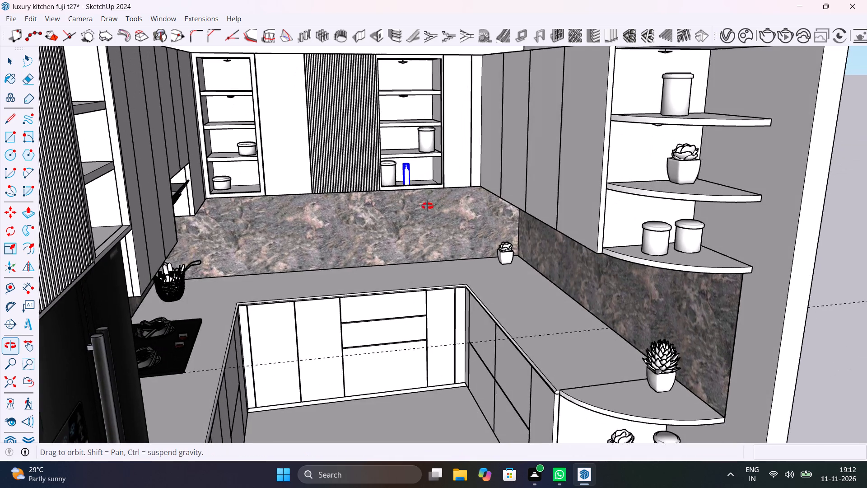
pyautogui.moveTo(427, 206); pyautogui.dragTo(405, 213, button='middle')
pyautogui.click(802, 276)
# Group the geometry of the labelled open jar standing on the condiment tray, including its rim.
pyautogui.keyDown('shift'); pyautogui.moveTo(769, 333); pyautogui.dragTo(613, 274, button='middle'); pyautogui.keyUp('shift')
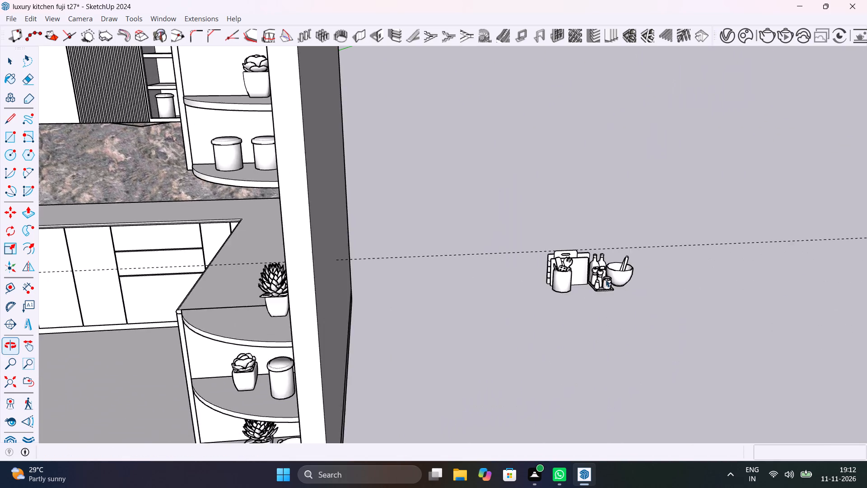
pyautogui.scroll(19, 600, 285)
pyautogui.tripleClick(623, 278)
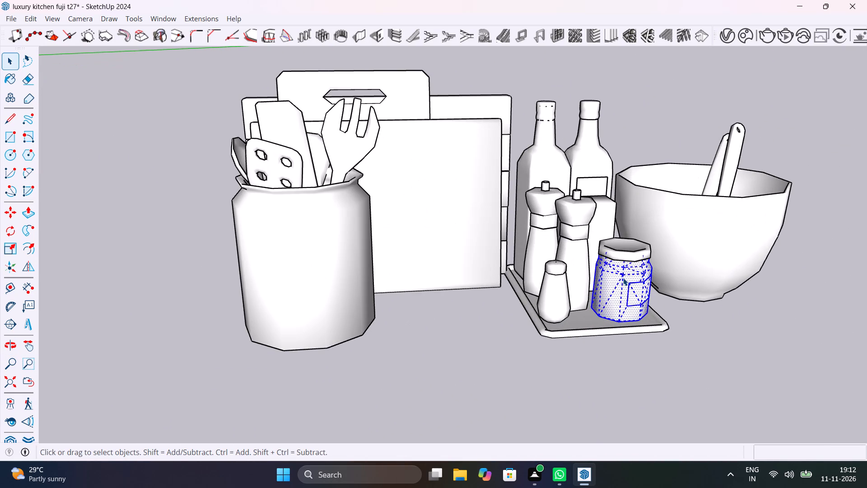
pyautogui.keyDown('shift'); pyautogui.click(633, 257); pyautogui.keyUp('shift')
pyautogui.keyDown('shift'); pyautogui.rightClick(633, 257); pyautogui.keyUp('shift')
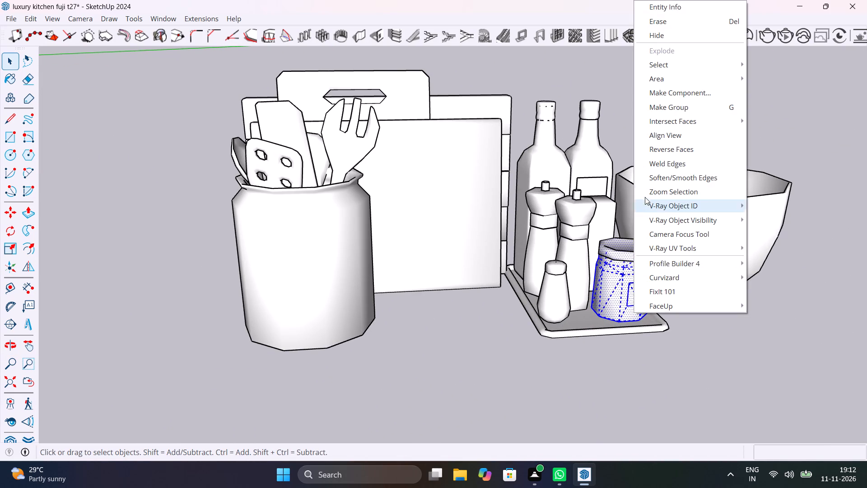
pyautogui.keyDown('shift'); pyautogui.click(690, 106); pyautogui.keyUp('shift')
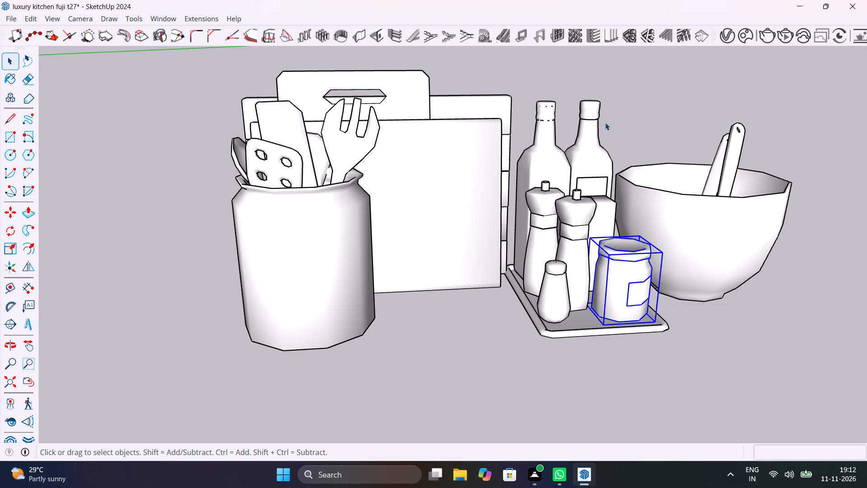
# Move the labelled jar onto the second-highest shelf of the open wall unit nearest the hob corner, toward the back.
pyautogui.press('m')
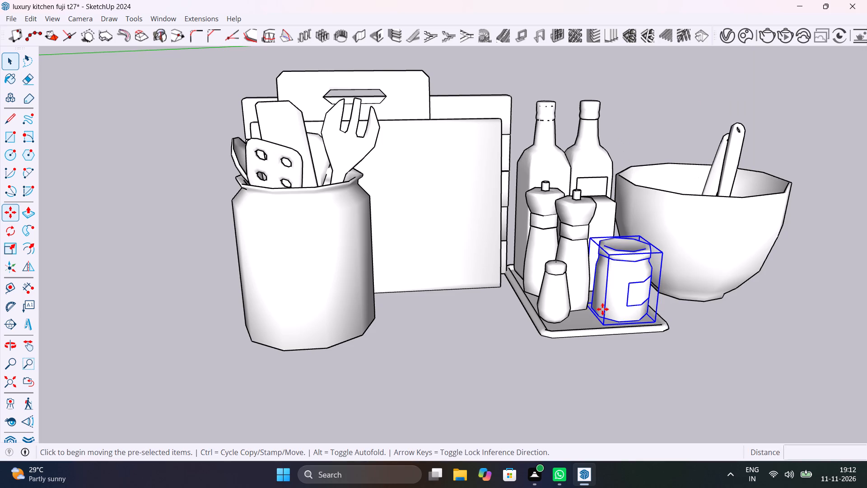
pyautogui.click(603, 326)
pyautogui.scroll(-5, 554, 340)
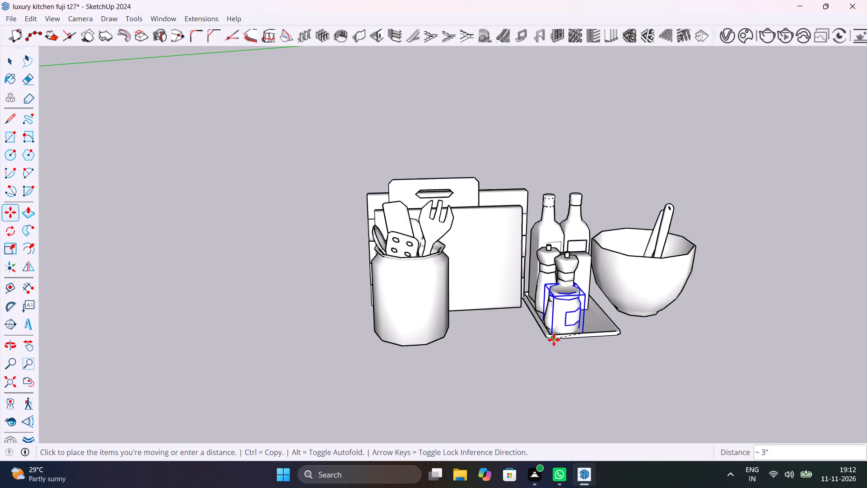
pyautogui.scroll(-14, 554, 340)
pyautogui.scroll(-12, 531, 314)
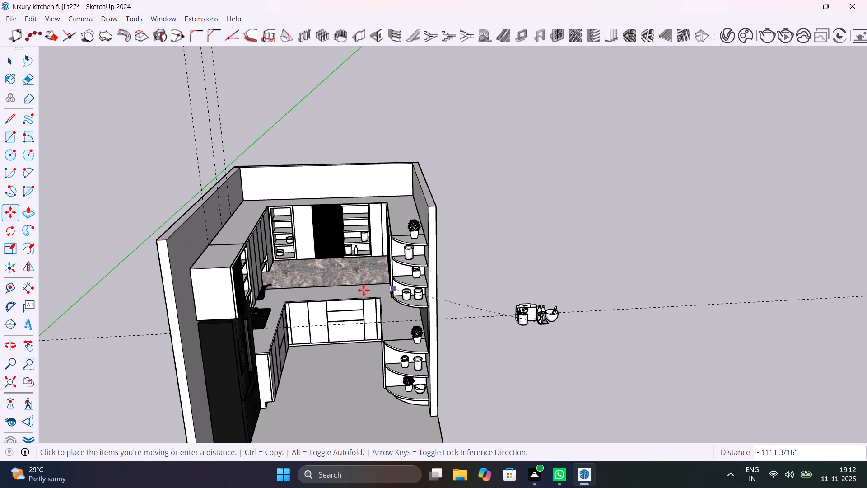
pyautogui.keyDown('shift'); pyautogui.moveTo(364, 290); pyautogui.dragTo(451, 338, button='middle'); pyautogui.keyUp('shift')
pyautogui.scroll(16, 422, 270)
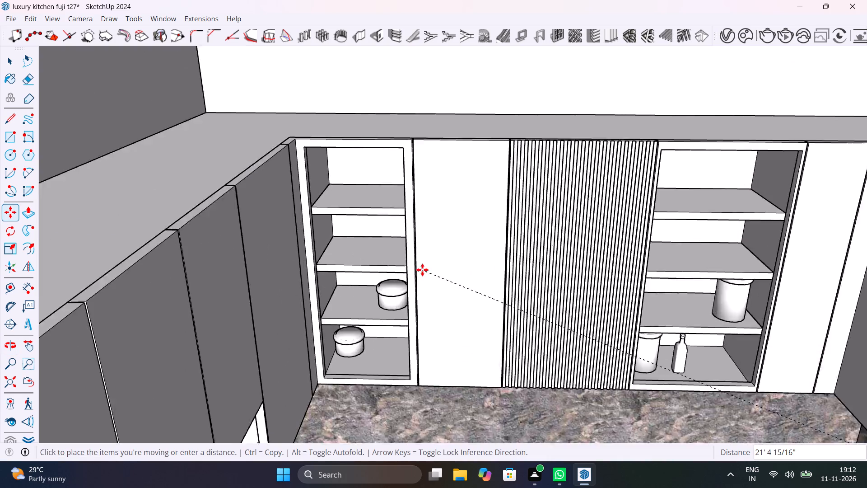
pyautogui.scroll(1, 422, 270)
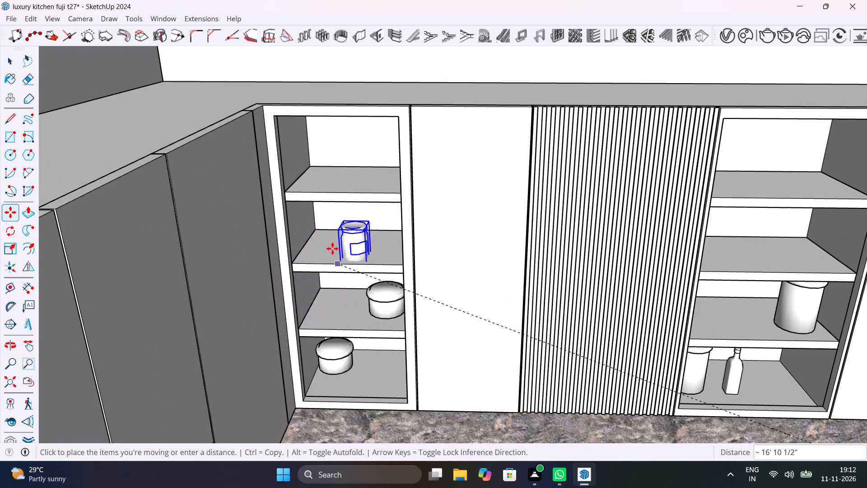
pyautogui.click(312, 249)
pyautogui.click(339, 250)
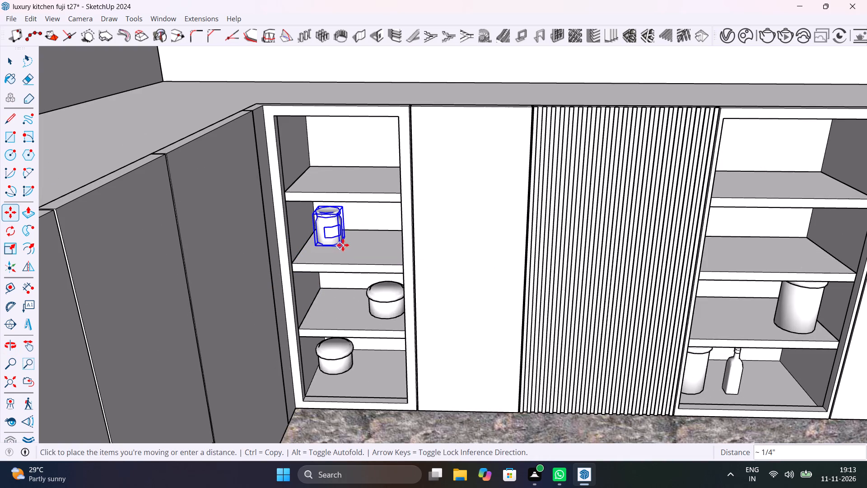
pyautogui.scroll(11, 342, 241)
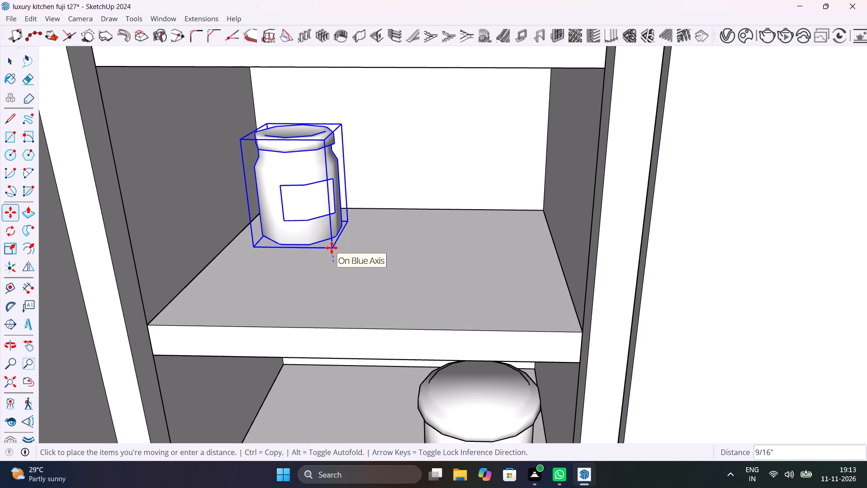
pyautogui.click(331, 248)
pyautogui.scroll(-6, 353, 280)
pyautogui.moveTo(364, 297); pyautogui.dragTo(371, 283, button='middle')
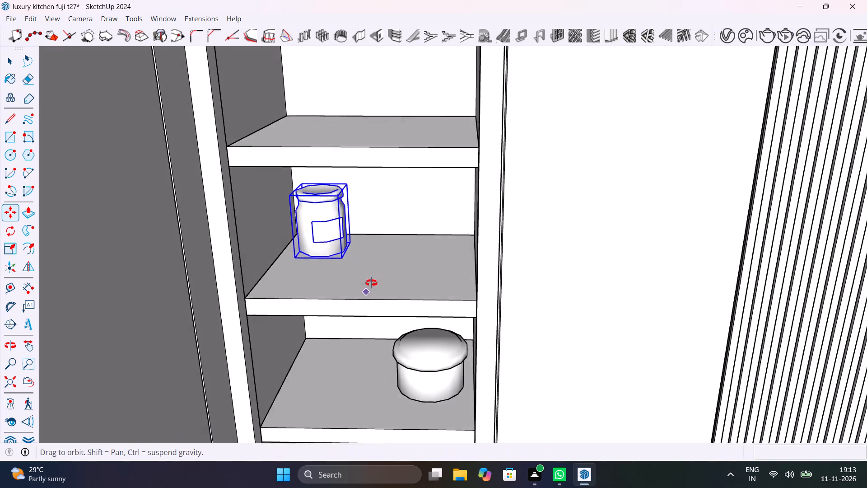
pyautogui.moveTo(371, 283); pyautogui.dragTo(378, 271, button='middle')
pyautogui.scroll(-13, 378, 271)
pyautogui.press('space')
# Group the bottle nearest the mixing bowl, including its body, cap and front label.
pyautogui.scroll(-13, 378, 271)
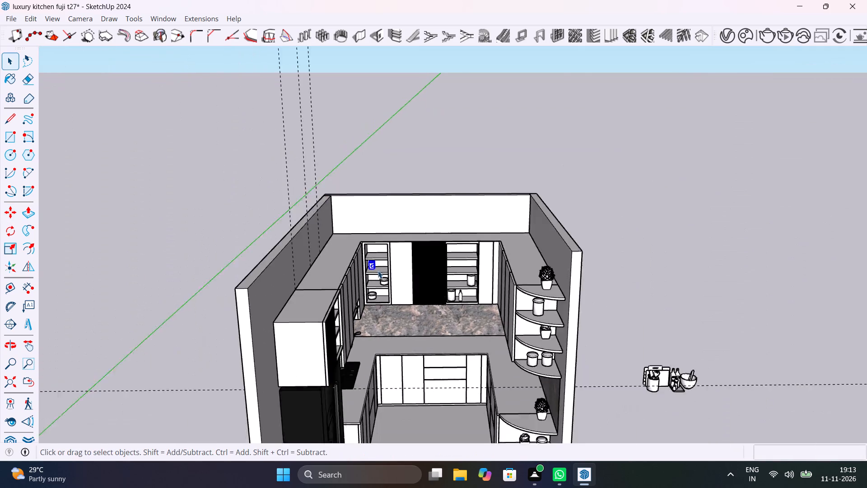
pyautogui.scroll(-3, 378, 271)
pyautogui.click(600, 363)
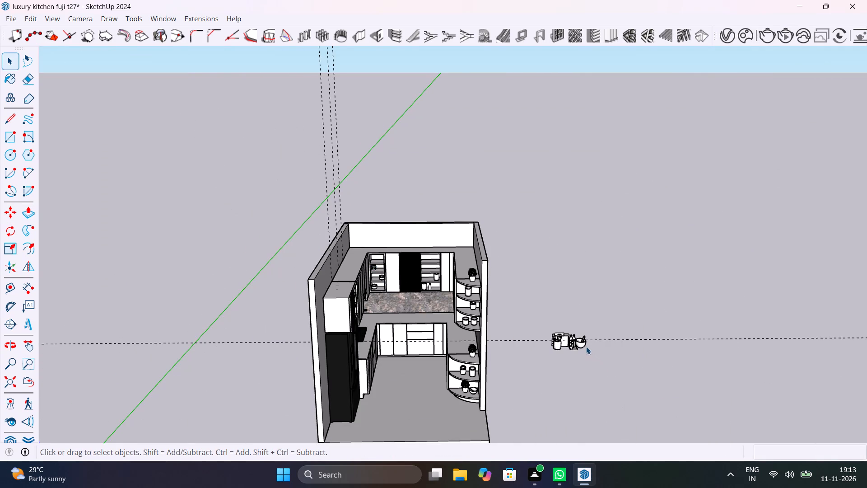
pyautogui.scroll(15, 586, 347)
pyautogui.scroll(12, 580, 347)
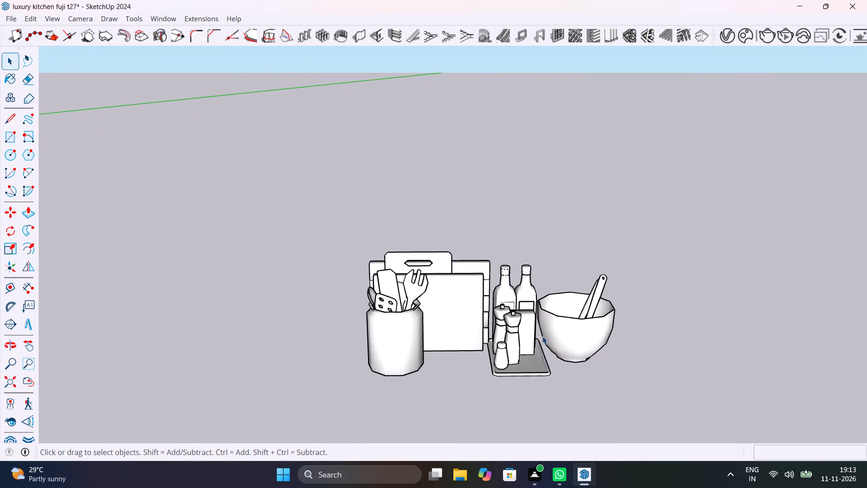
pyautogui.scroll(10, 542, 336)
pyautogui.moveTo(522, 347); pyautogui.dragTo(472, 486, button='middle')
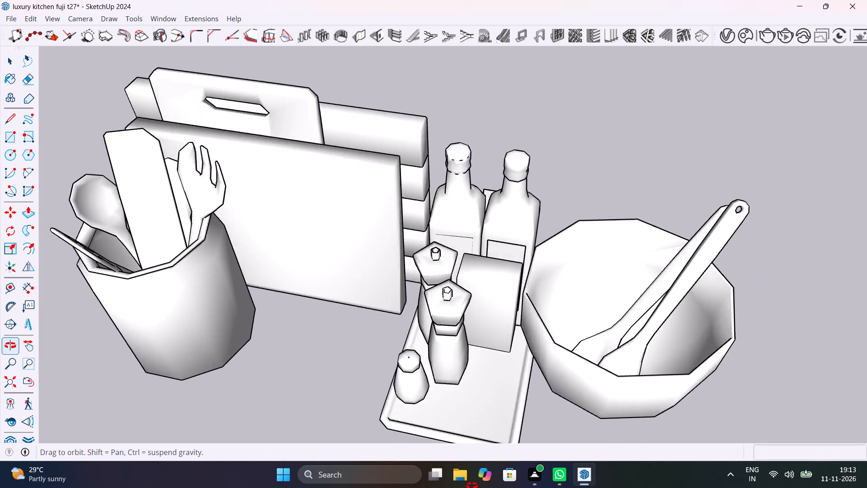
pyautogui.moveTo(472, 486); pyautogui.dragTo(409, 388, button='middle')
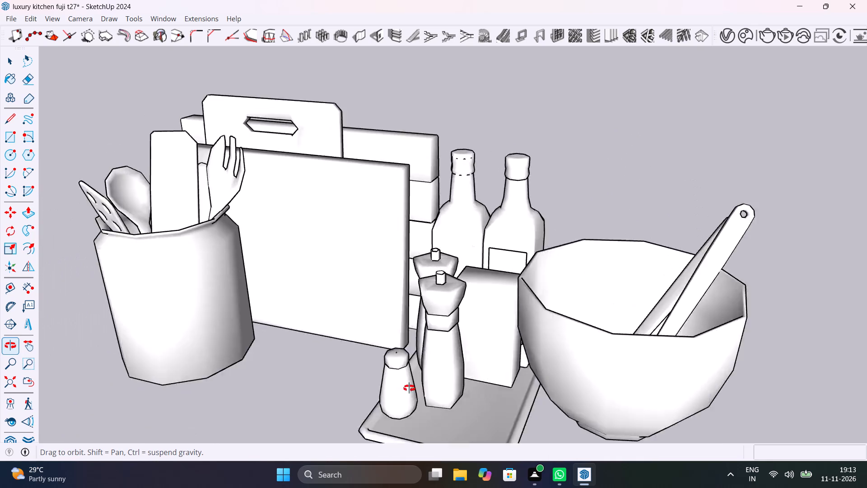
pyautogui.moveTo(409, 388); pyautogui.dragTo(195, 432, button='middle')
pyautogui.moveTo(479, 379); pyautogui.dragTo(490, 445, button='middle')
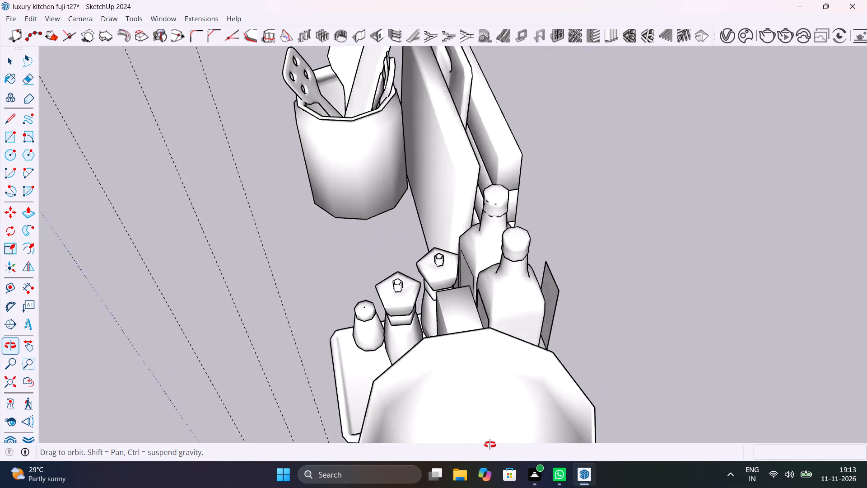
pyautogui.moveTo(490, 445); pyautogui.dragTo(547, 452, button='middle')
pyautogui.click(560, 272)
pyautogui.scroll(10, 560, 272)
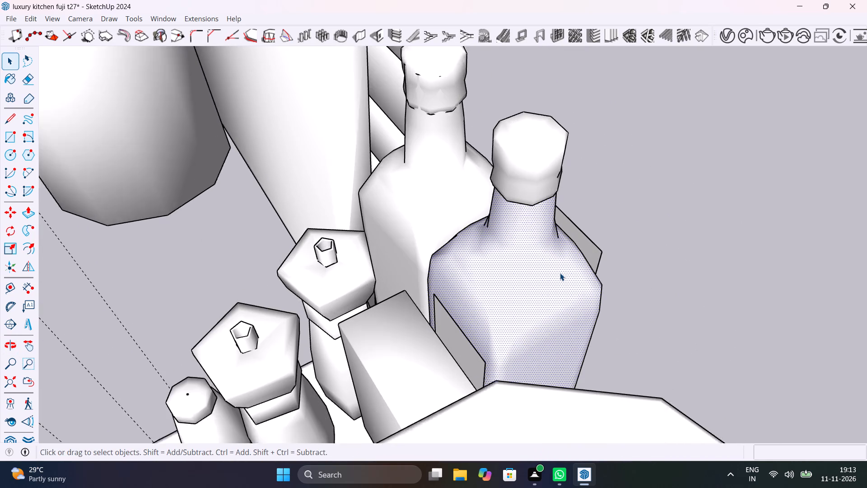
pyautogui.keyDown('shift'); pyautogui.click(544, 175); pyautogui.keyUp('shift')
pyautogui.keyDown('shift'); pyautogui.click(464, 363); pyautogui.keyUp('shift')
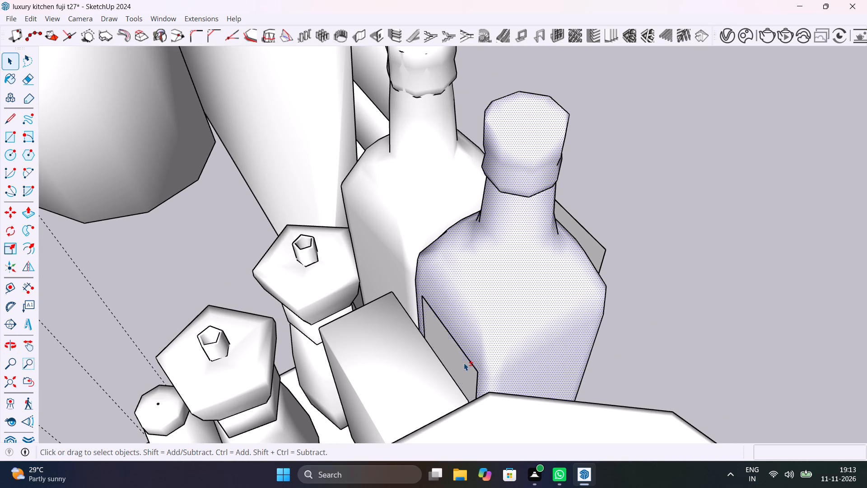
pyautogui.keyDown('shift'); pyautogui.rightClick(554, 281); pyautogui.keyUp('shift')
pyautogui.keyDown('shift'); pyautogui.click(617, 120); pyautogui.keyUp('shift')
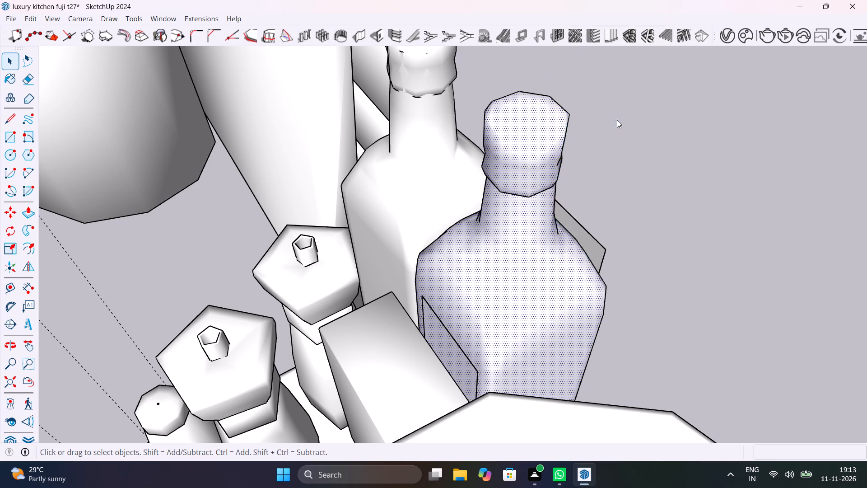
# Move the grouped bottle onto the shelf below the labelled jar in the open wall unit, beside the lidded pot.
pyautogui.moveTo(629, 228); pyautogui.dragTo(364, 178, button='middle')
pyautogui.keyDown('shift'); pyautogui.moveTo(399, 322); pyautogui.dragTo(395, 319, button='middle'); pyautogui.keyUp('shift')
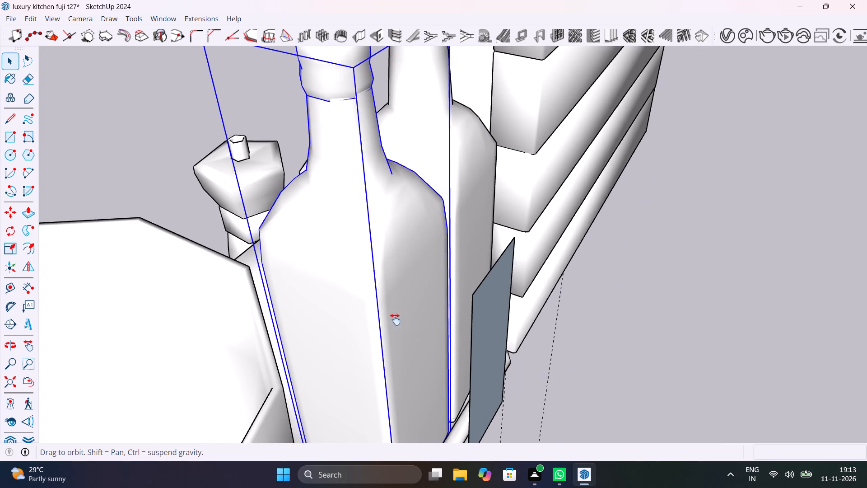
pyautogui.keyDown('shift'); pyautogui.moveTo(395, 319); pyautogui.dragTo(403, 183, button='middle'); pyautogui.keyUp('shift')
pyautogui.scroll(1, 403, 183)
pyautogui.press('m')
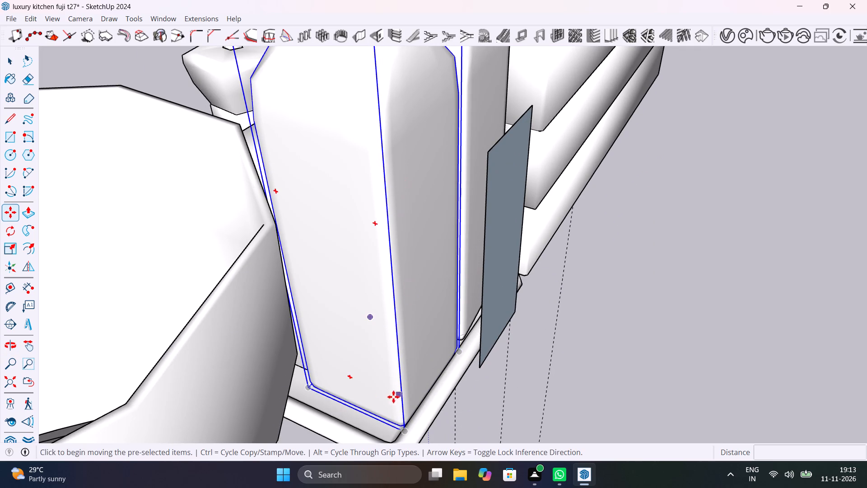
pyautogui.moveTo(309, 387); pyautogui.dragTo(317, 387)
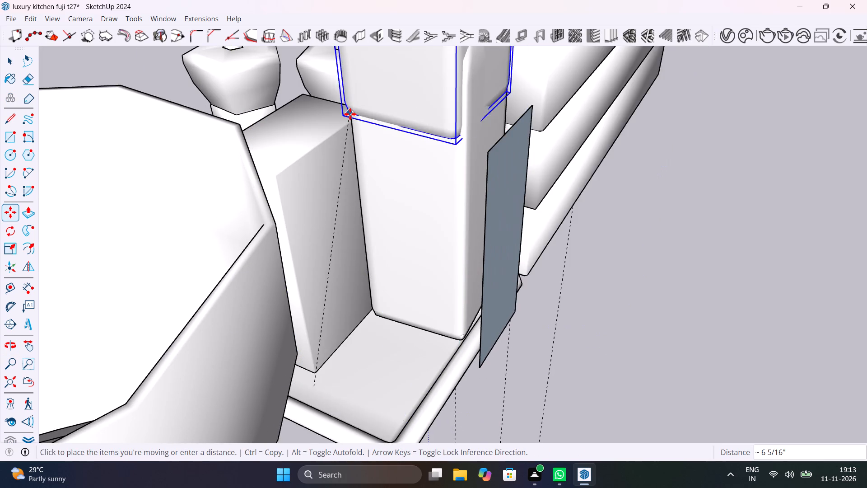
pyautogui.scroll(-13, 350, 114)
pyautogui.keyDown('shift'); pyautogui.moveTo(240, 141); pyautogui.dragTo(789, 362, button='middle'); pyautogui.keyUp('shift')
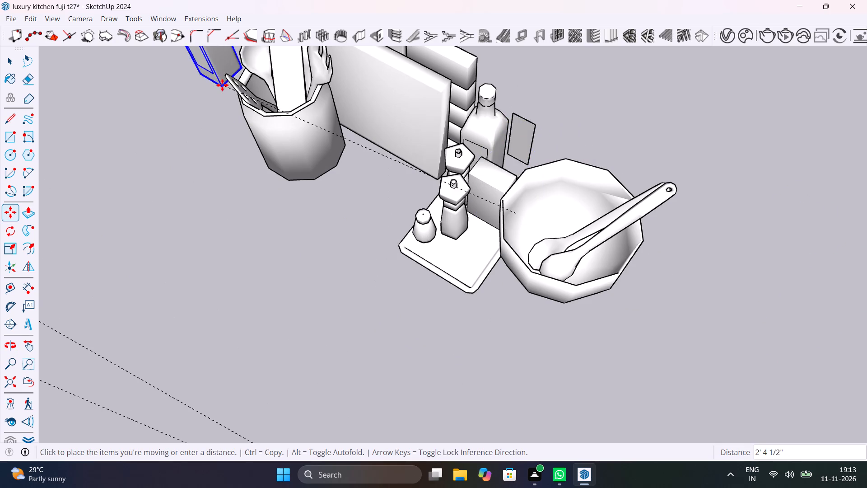
pyautogui.keyDown('shift'); pyautogui.moveTo(230, 91); pyautogui.dragTo(612, 164, button='middle'); pyautogui.keyUp('shift')
pyautogui.scroll(-20, 618, 159)
pyautogui.scroll(-1, 618, 159)
pyautogui.keyDown('shift'); pyautogui.moveTo(304, 194); pyautogui.dragTo(304, 193, button='middle'); pyautogui.keyUp('shift')
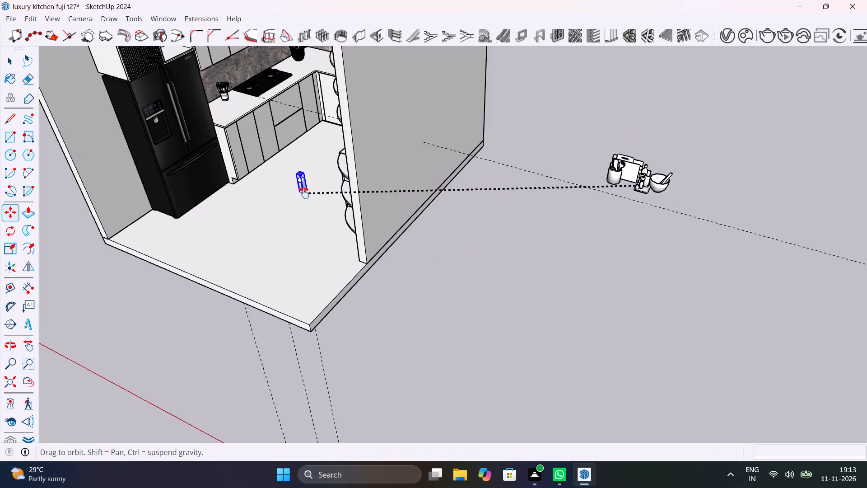
pyautogui.keyDown('shift'); pyautogui.moveTo(304, 193); pyautogui.dragTo(563, 126, button='middle'); pyautogui.keyUp('shift')
pyautogui.keyDown('shift'); pyautogui.moveTo(494, 108); pyautogui.dragTo(391, 300, button='middle'); pyautogui.keyUp('shift')
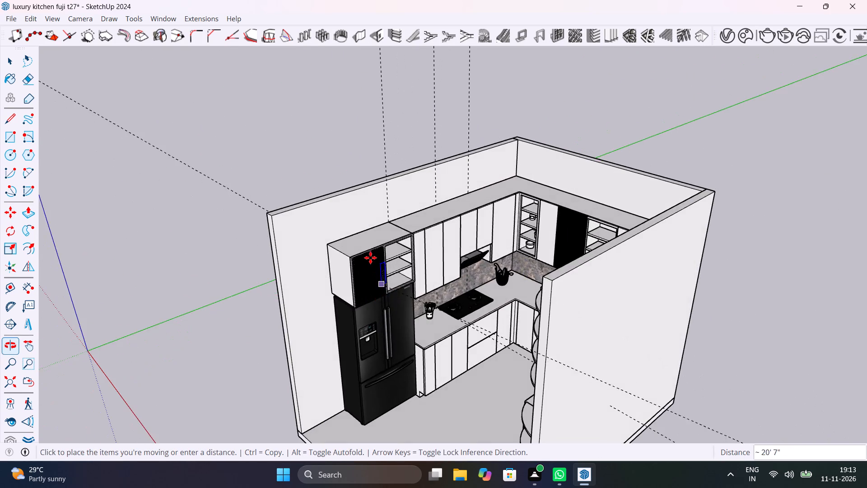
pyautogui.scroll(11, 378, 251)
pyautogui.scroll(12, 680, 218)
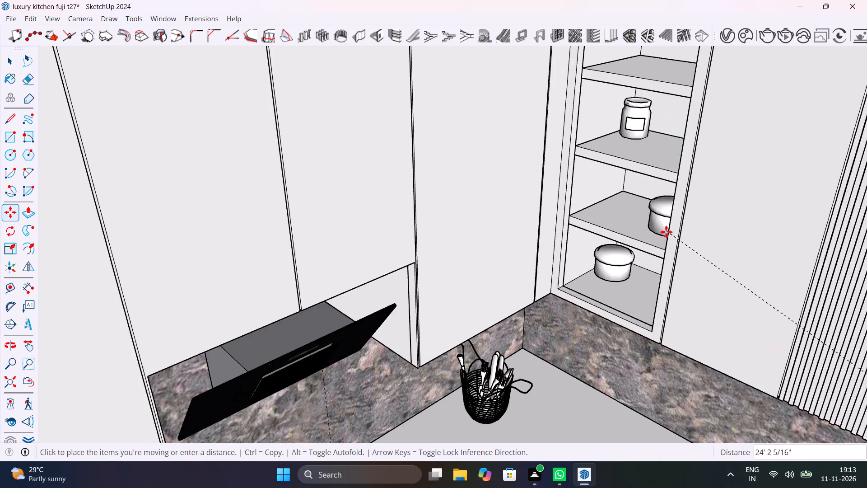
pyautogui.keyDown('shift'); pyautogui.moveTo(666, 232); pyautogui.dragTo(723, 221, button='middle'); pyautogui.keyUp('shift')
pyautogui.scroll(5, 557, 193)
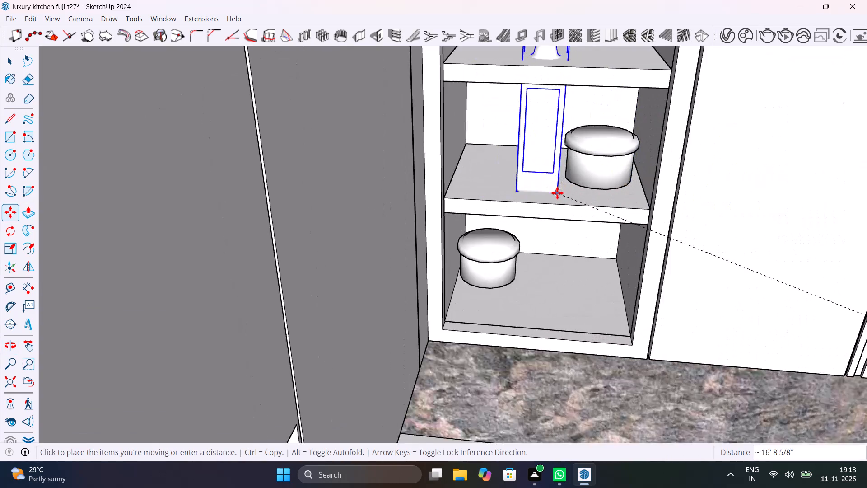
pyautogui.scroll(6, 557, 193)
pyautogui.click(502, 190)
# Scale the bottle down uniformly to about 0.42 so it fits beneath the shelf above.
pyautogui.scroll(-6, 504, 199)
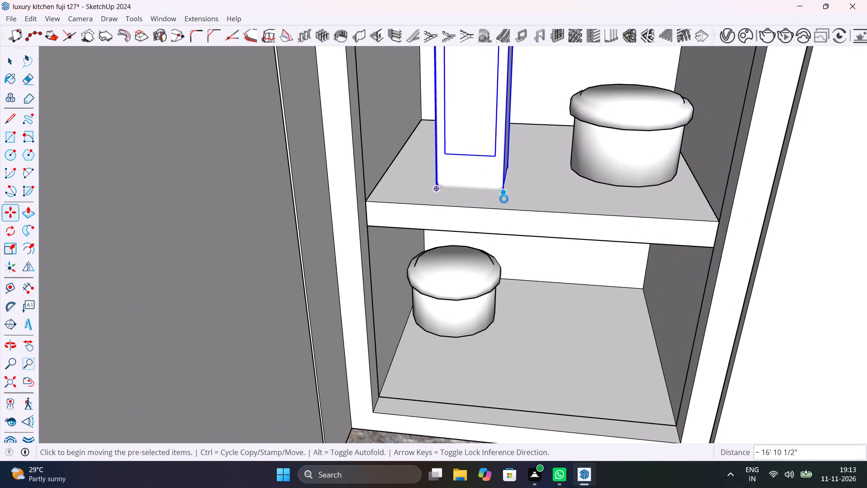
pyautogui.scroll(-4, 498, 176)
pyautogui.keyDown('shift'); pyautogui.moveTo(498, 178); pyautogui.dragTo(463, 310, button='middle'); pyautogui.keyUp('shift')
pyautogui.press('s')
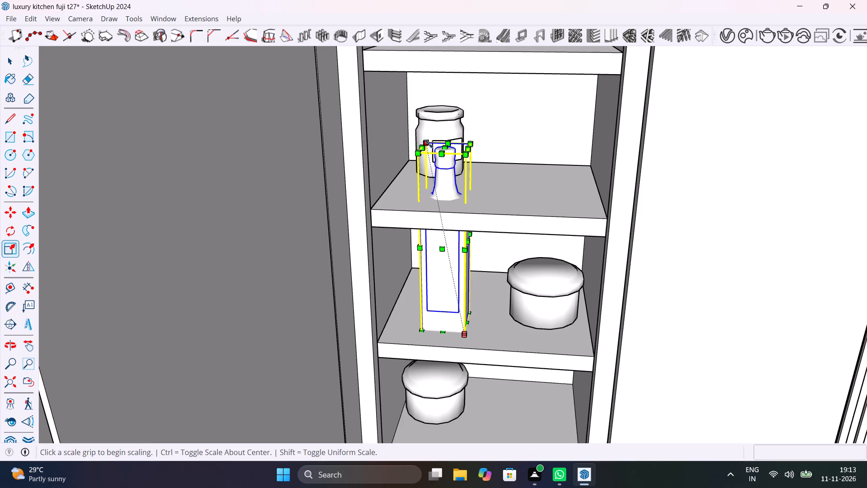
pyautogui.click(429, 141)
pyautogui.click(462, 253)
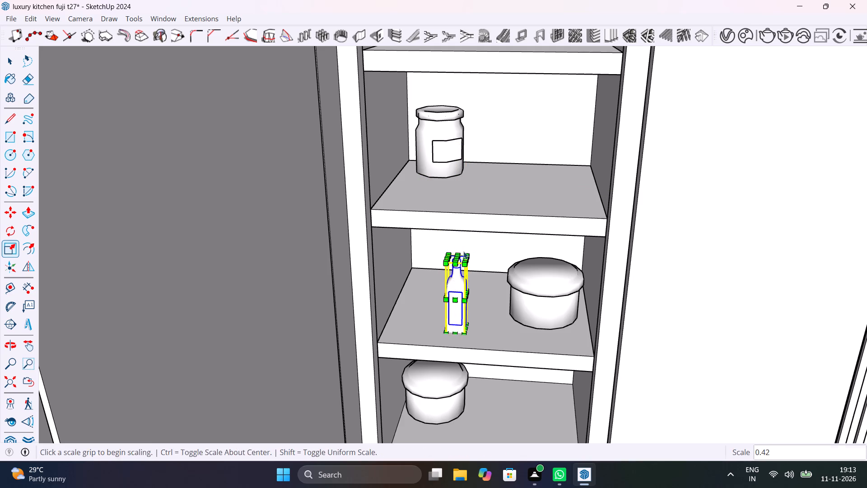
pyautogui.press('space')
# Shift the small bottle about 2 7/16" toward the back of its shelf, farther from the lidded pot.
pyautogui.click(458, 313)
pyautogui.scroll(10, 458, 313)
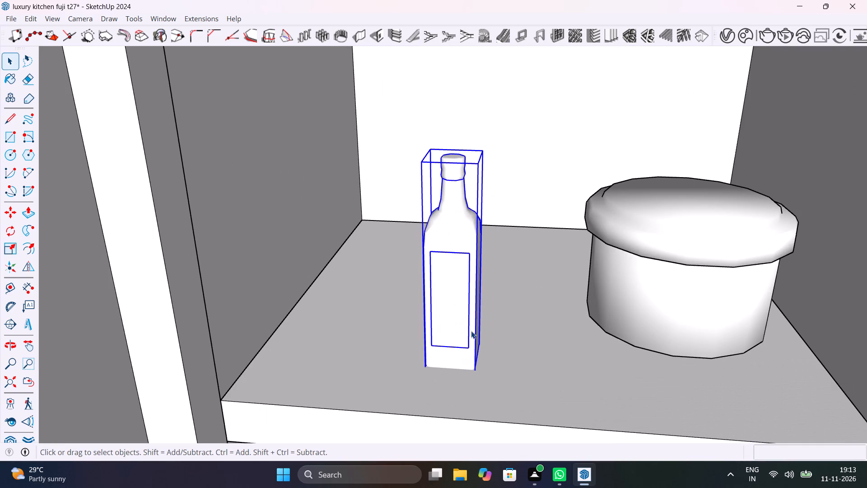
pyautogui.press('m')
pyautogui.click(475, 372)
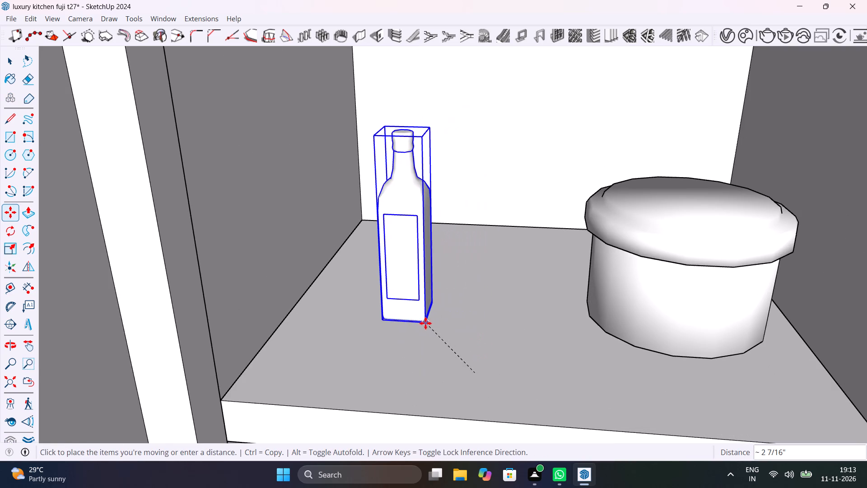
pyautogui.click(425, 323)
pyautogui.scroll(-20, 435, 324)
pyautogui.scroll(-9, 435, 324)
pyautogui.press('space')
# Group the mixing bowl of the loose kitchen props together with the utensils standing in it.
pyautogui.keyDown('shift'); pyautogui.moveTo(524, 361); pyautogui.dragTo(448, 220, button='middle'); pyautogui.keyUp('shift')
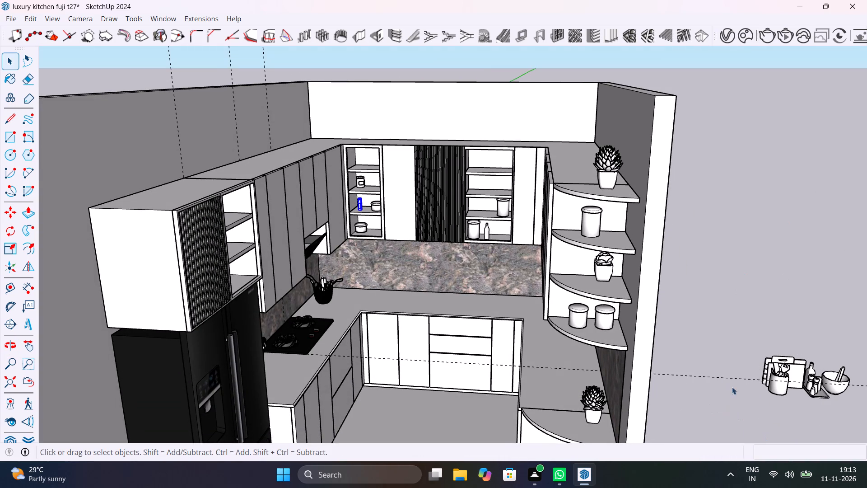
pyautogui.scroll(3, 771, 385)
pyautogui.moveTo(778, 386); pyautogui.dragTo(643, 308, button='middle')
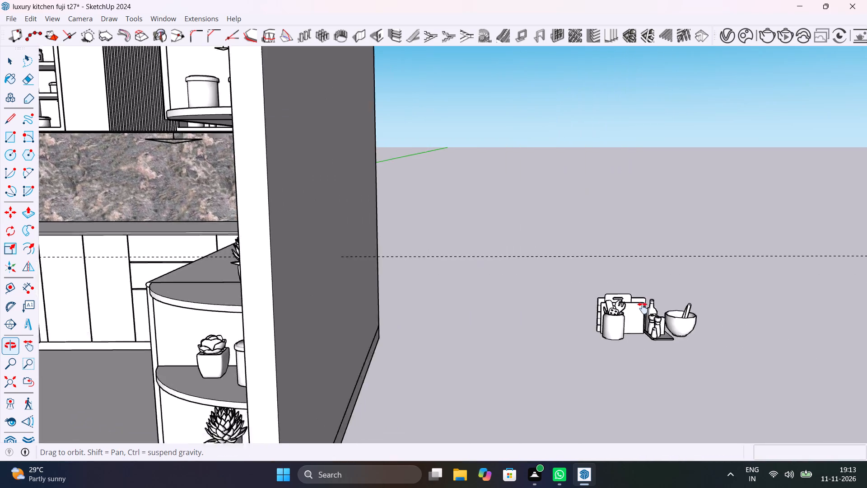
pyautogui.moveTo(643, 308); pyautogui.dragTo(626, 362, button='middle')
pyautogui.scroll(17, 664, 287)
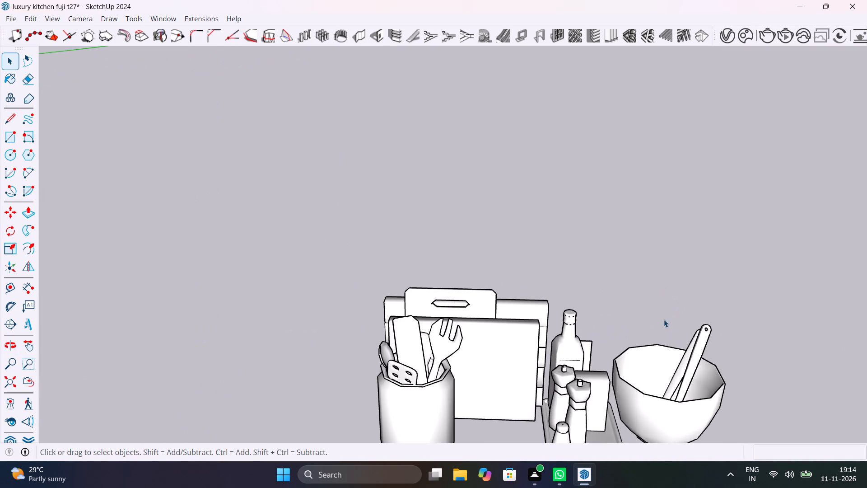
pyautogui.moveTo(664, 320); pyautogui.dragTo(534, 178, button='middle')
pyautogui.scroll(1, 534, 178)
pyautogui.click(570, 323)
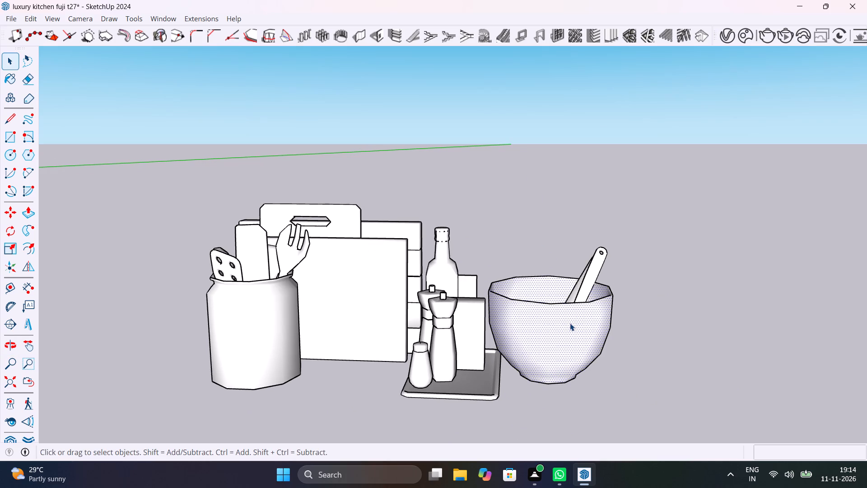
pyautogui.scroll(4, 580, 312)
pyautogui.keyDown('shift'); pyautogui.click(597, 275); pyautogui.keyUp('shift')
pyautogui.keyDown('shift'); pyautogui.click(574, 275); pyautogui.keyUp('shift')
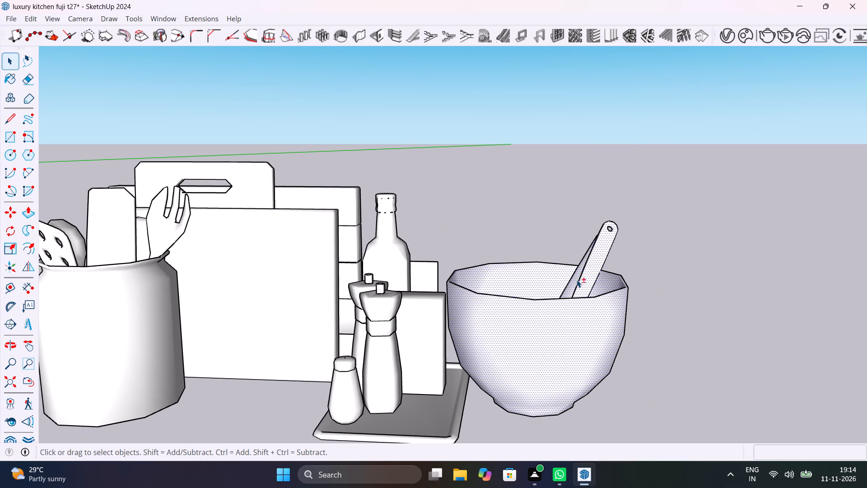
pyautogui.keyDown('shift'); pyautogui.rightClick(577, 280); pyautogui.keyUp('shift')
pyautogui.keyDown('shift'); pyautogui.click(629, 115); pyautogui.keyUp('shift')
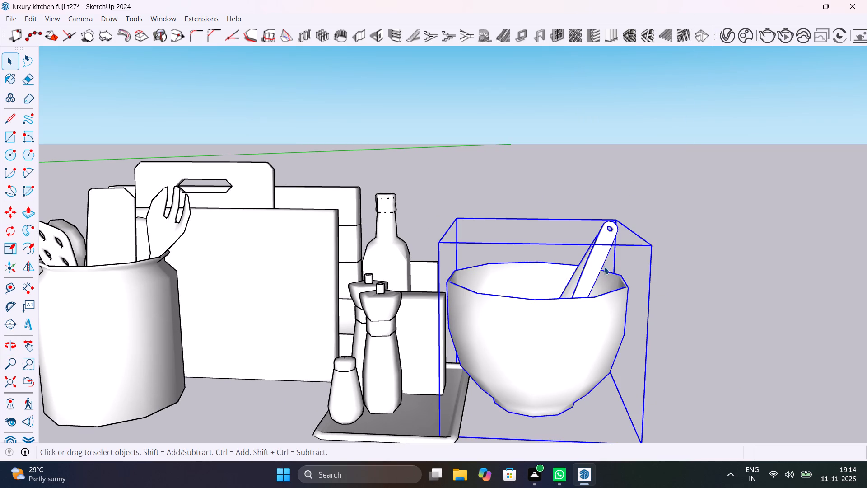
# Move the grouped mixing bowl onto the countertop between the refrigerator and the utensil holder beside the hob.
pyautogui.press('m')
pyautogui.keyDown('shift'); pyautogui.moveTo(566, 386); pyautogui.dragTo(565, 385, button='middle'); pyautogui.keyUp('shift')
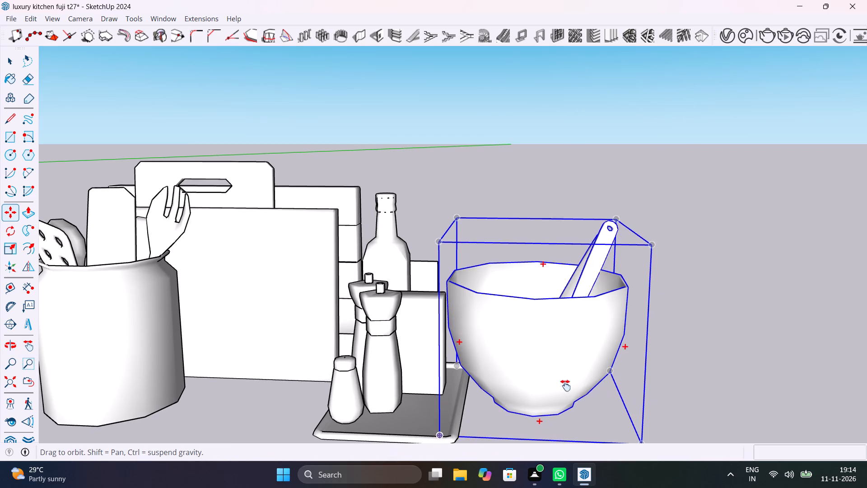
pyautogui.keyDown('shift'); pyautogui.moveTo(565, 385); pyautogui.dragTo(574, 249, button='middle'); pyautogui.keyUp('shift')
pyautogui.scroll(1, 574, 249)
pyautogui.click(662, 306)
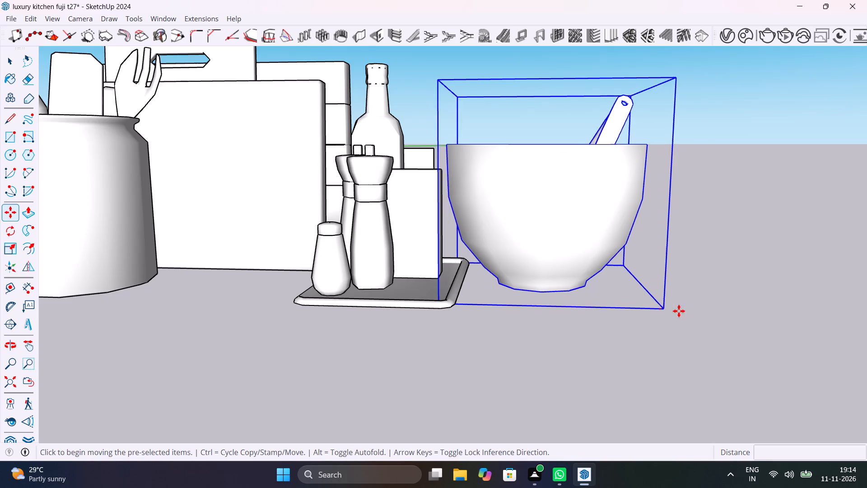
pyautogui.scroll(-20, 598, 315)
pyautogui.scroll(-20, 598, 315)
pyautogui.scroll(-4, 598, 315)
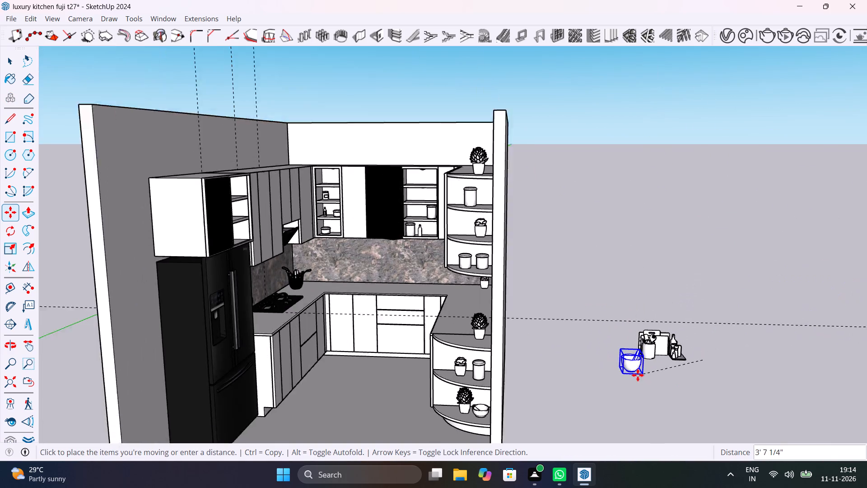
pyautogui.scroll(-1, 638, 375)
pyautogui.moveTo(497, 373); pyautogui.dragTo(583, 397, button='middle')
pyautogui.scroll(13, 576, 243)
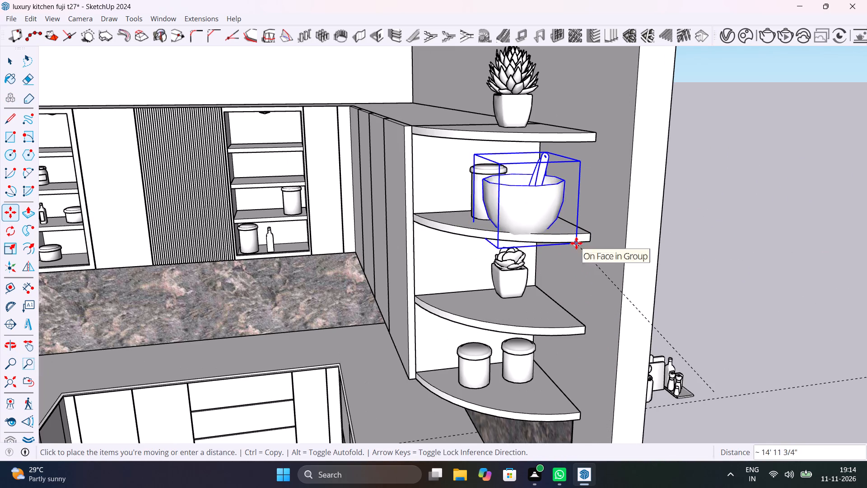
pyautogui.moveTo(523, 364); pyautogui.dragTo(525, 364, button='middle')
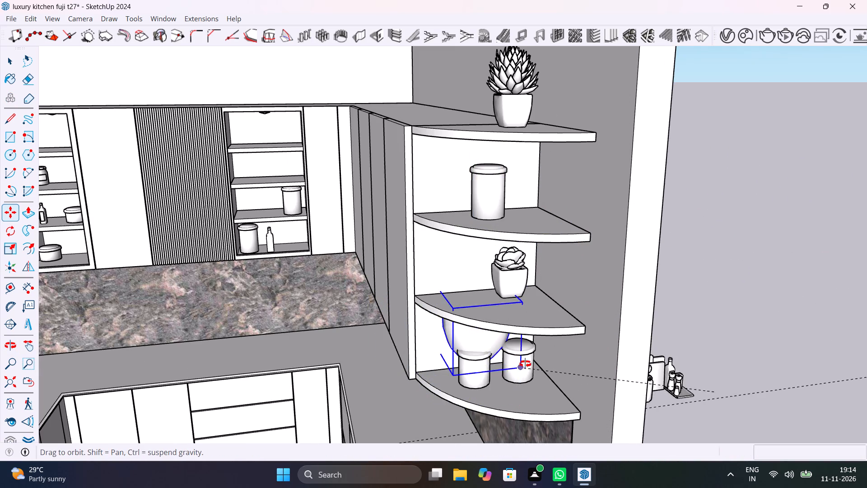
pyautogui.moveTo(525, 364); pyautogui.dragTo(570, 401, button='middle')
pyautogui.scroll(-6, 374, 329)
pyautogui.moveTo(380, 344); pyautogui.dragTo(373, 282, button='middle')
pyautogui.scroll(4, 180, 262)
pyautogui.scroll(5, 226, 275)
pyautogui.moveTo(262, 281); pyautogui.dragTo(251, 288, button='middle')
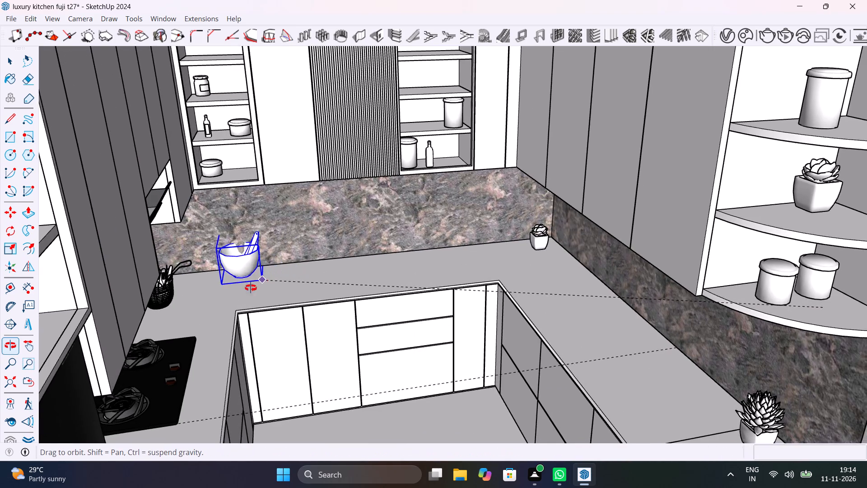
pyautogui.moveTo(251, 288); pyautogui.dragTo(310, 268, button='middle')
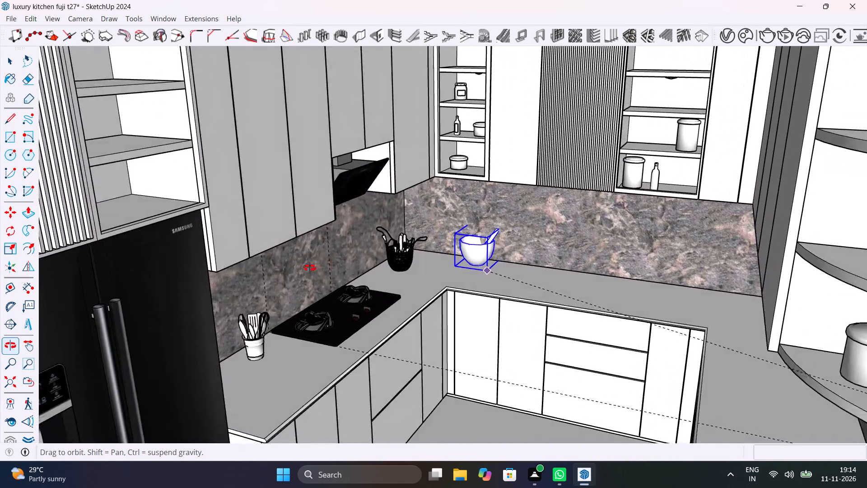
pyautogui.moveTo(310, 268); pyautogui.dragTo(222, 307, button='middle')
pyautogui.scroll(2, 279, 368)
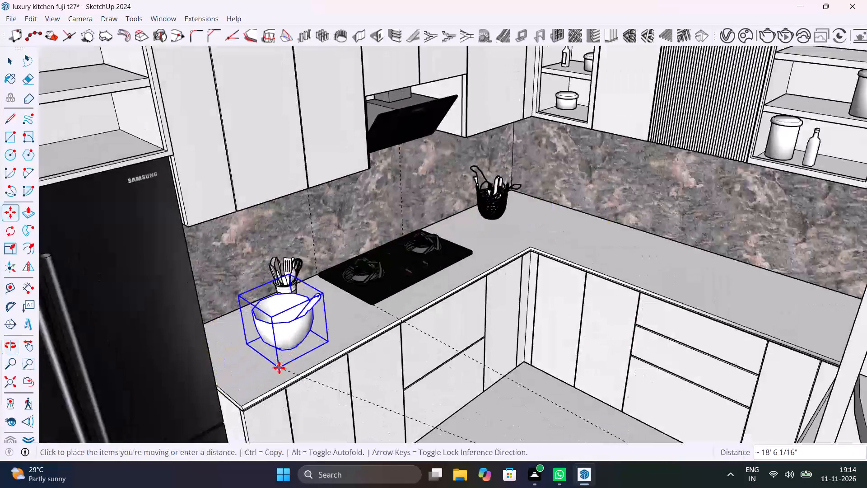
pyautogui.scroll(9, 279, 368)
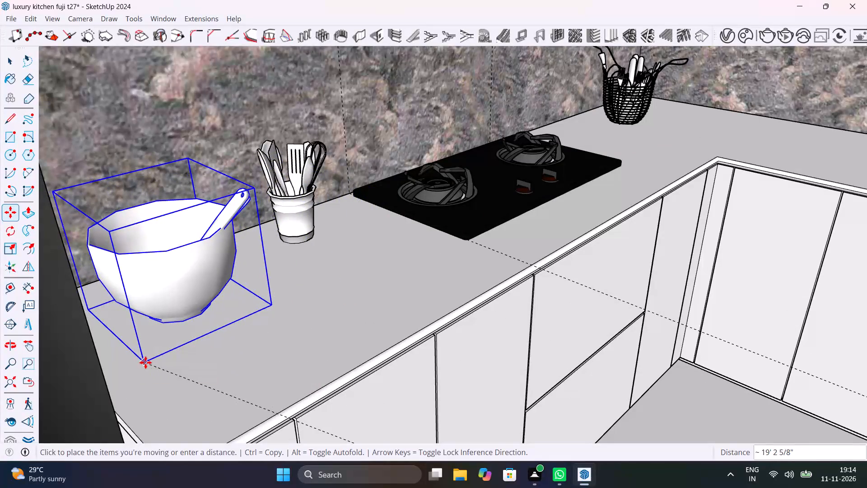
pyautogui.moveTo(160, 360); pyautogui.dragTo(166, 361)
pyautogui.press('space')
# Move the grouped bowl about 3' 6" onto the lowest shelf of the open unit above the refrigerator.
pyautogui.scroll(-14, 288, 367)
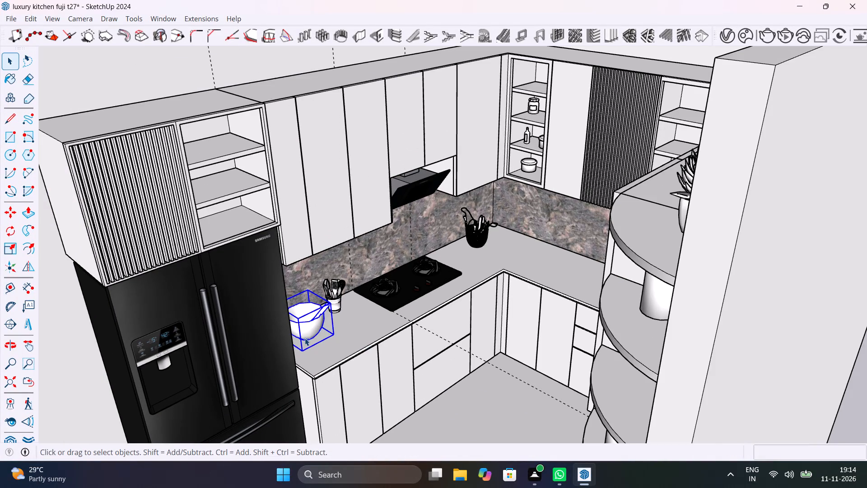
pyautogui.press('m')
pyautogui.click(301, 350)
pyautogui.scroll(12, 240, 239)
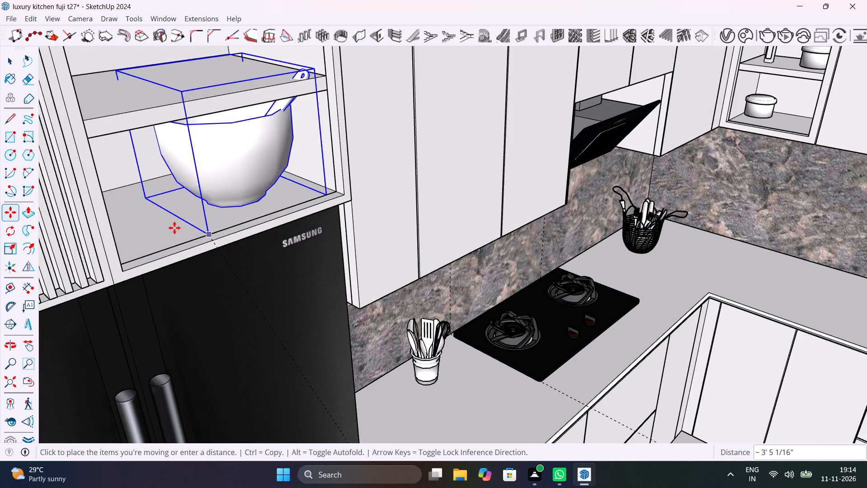
pyautogui.click(168, 237)
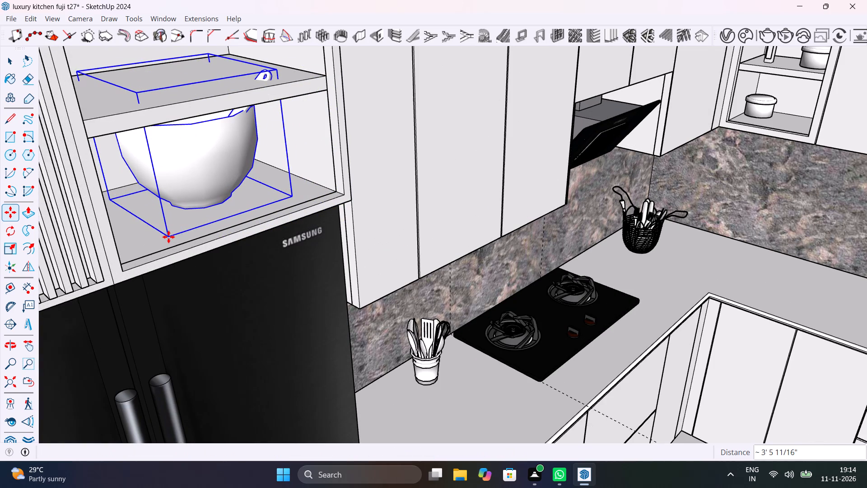
# Scale the mixing bowl down uniformly so it fits beneath the shelf above, and deselect it.
pyautogui.moveTo(168, 235); pyautogui.dragTo(126, 228, button='middle')
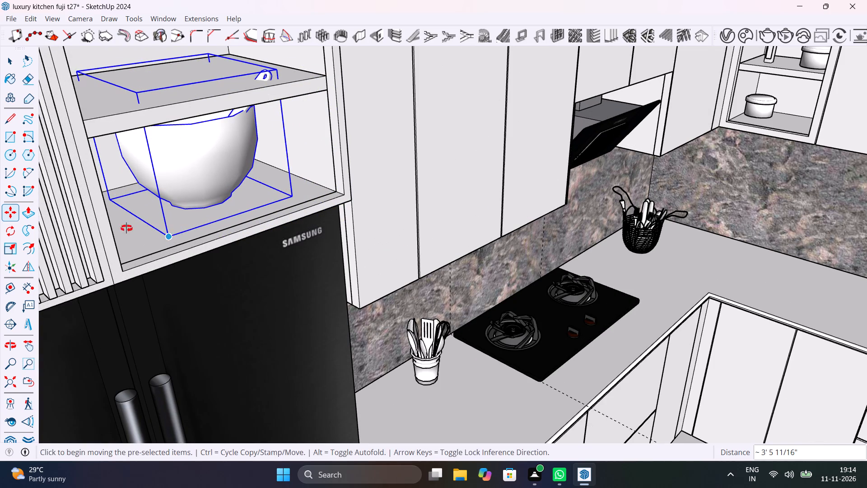
pyautogui.moveTo(126, 228); pyautogui.dragTo(118, 231, button='middle')
pyautogui.press('s')
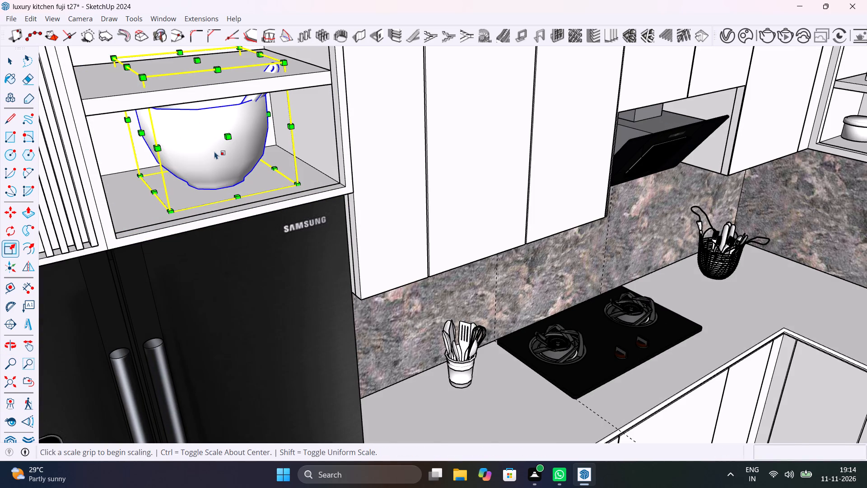
pyautogui.keyDown('shift'); pyautogui.moveTo(214, 152); pyautogui.dragTo(252, 280, button='middle'); pyautogui.keyUp('shift')
pyautogui.click(276, 154)
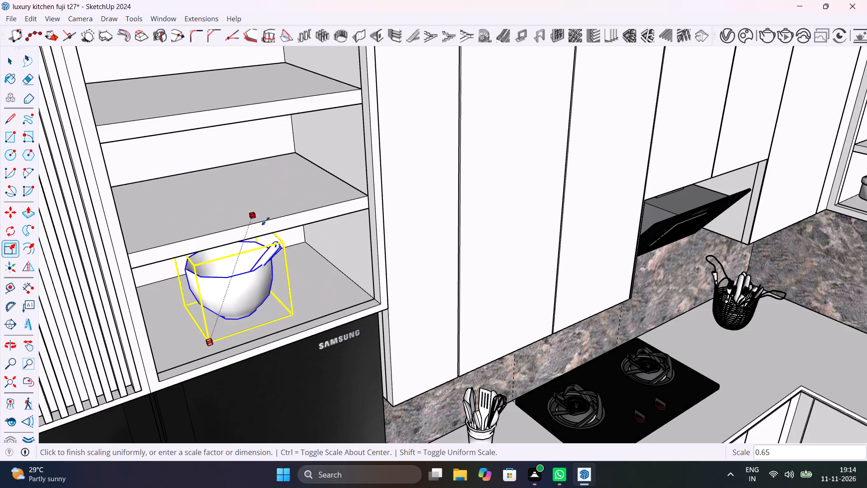
pyautogui.click(264, 231)
pyautogui.press('space')
pyautogui.moveTo(308, 327); pyautogui.dragTo(327, 302, button='middle')
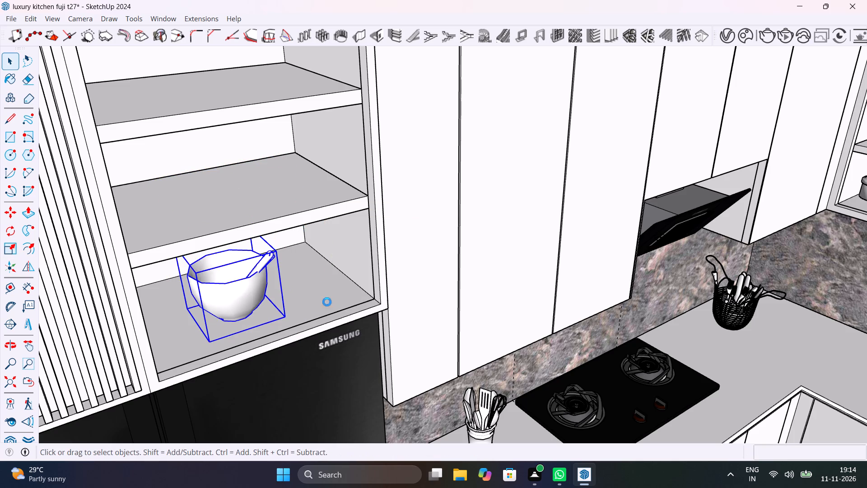
pyautogui.moveTo(327, 302); pyautogui.dragTo(398, 284, button='middle')
pyautogui.scroll(-13, 402, 284)
pyautogui.moveTo(467, 288); pyautogui.dragTo(579, 257, button='middle')
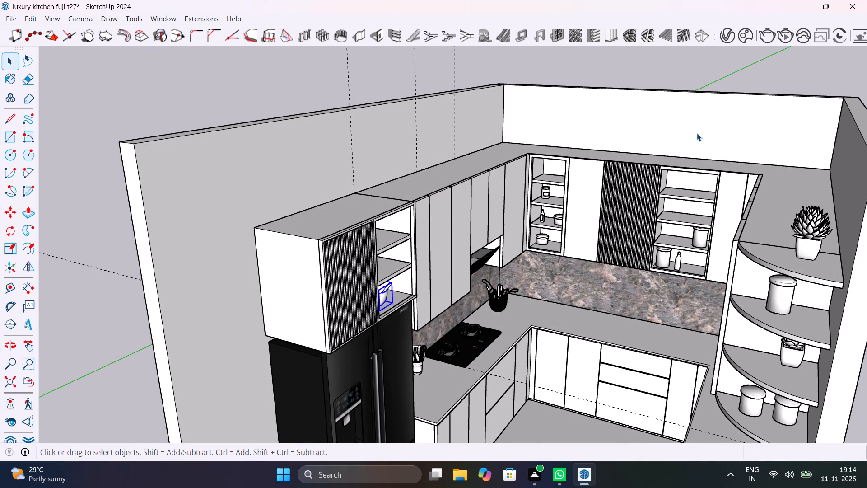
pyautogui.click(725, 76)
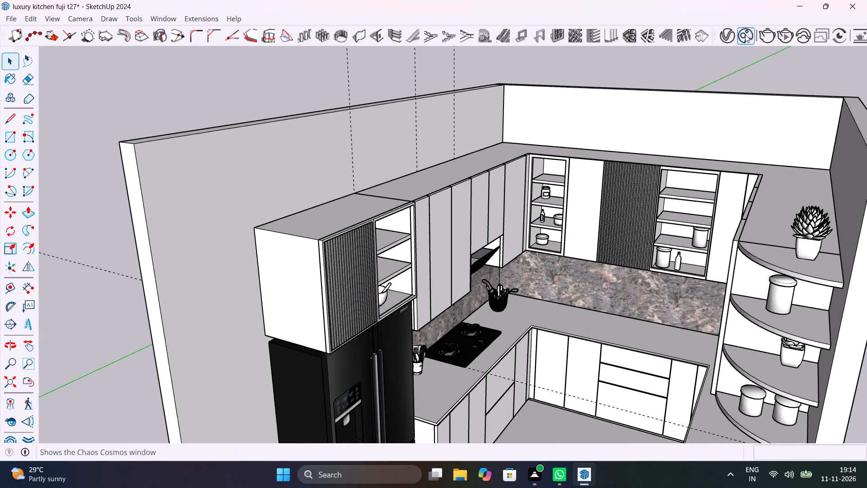
# Search Chaos Cosmos for "jar" and place Glass Vessel 001 on the third shelf from the bottom in the open wall unit holding two canisters.
pyautogui.click(745, 34)
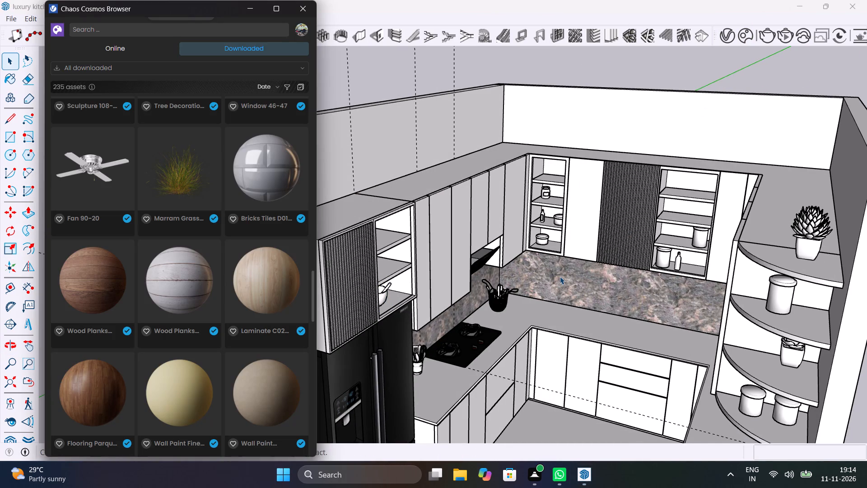
pyautogui.click(124, 53)
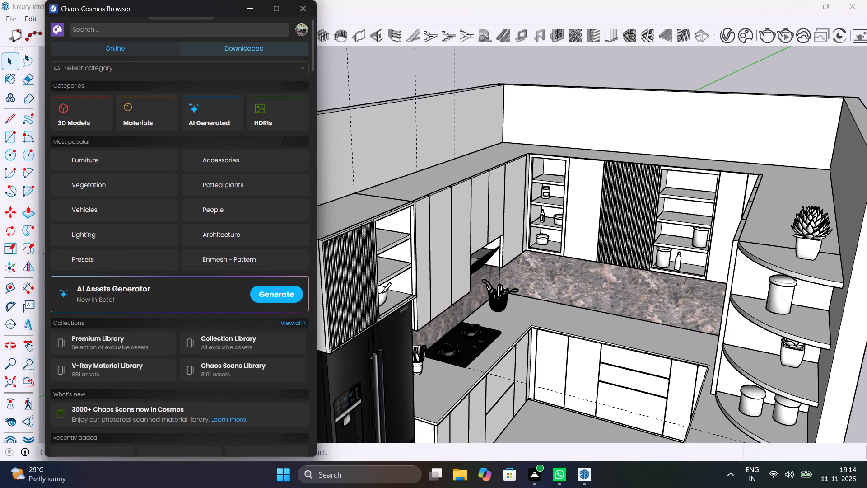
pyautogui.click(189, 27)
pyautogui.write('JARS')
pyautogui.press('Return')
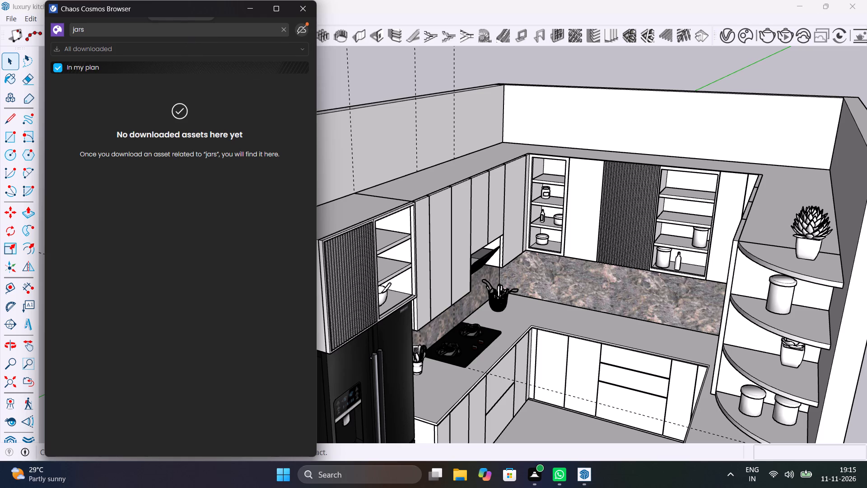
pyautogui.click(152, 34)
pyautogui.press('BackSpace')
pyautogui.press('Return')
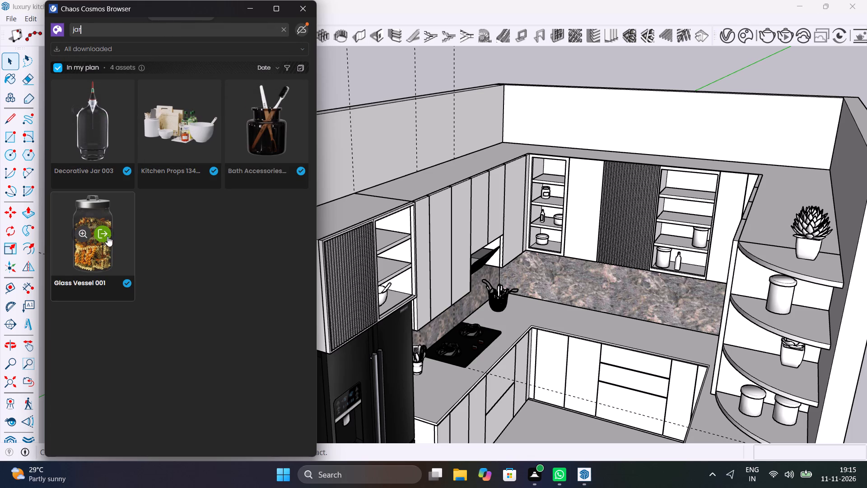
pyautogui.click(103, 231)
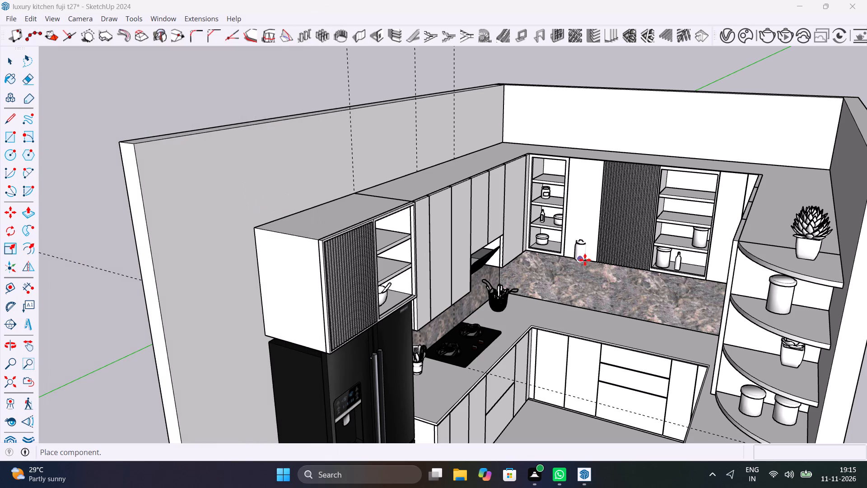
pyautogui.scroll(10, 681, 230)
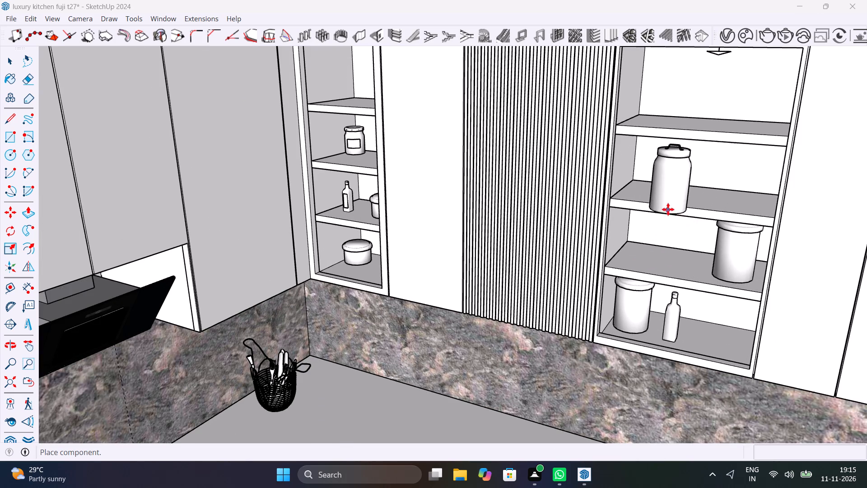
pyautogui.scroll(11, 670, 205)
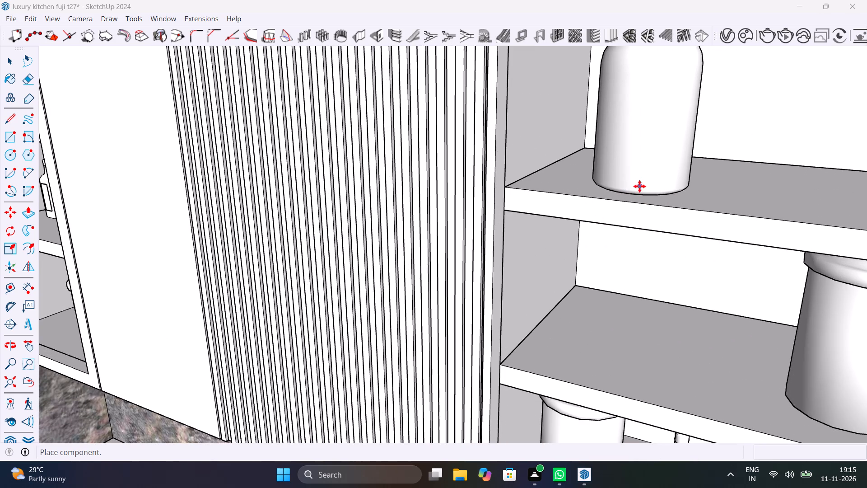
pyautogui.click(639, 186)
# Place a second Glass Vessel 001 beside the labelled jar in the other open wall unit, above the lidded pot.
pyautogui.scroll(-11, 671, 215)
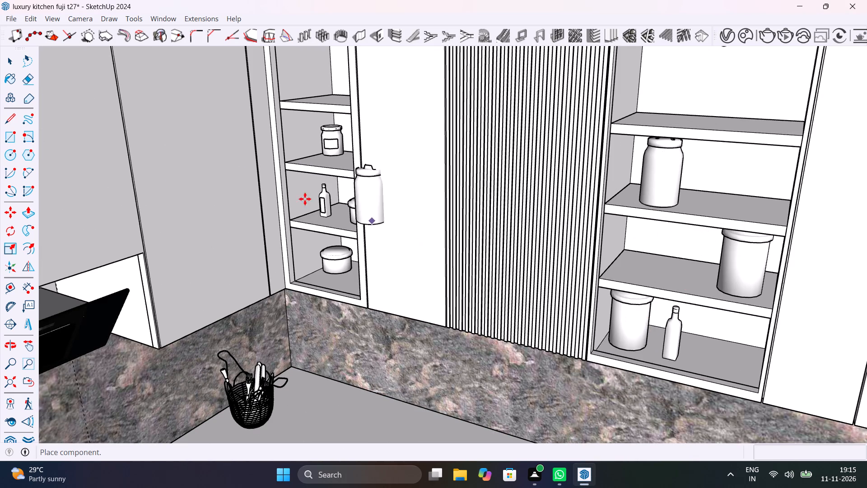
pyautogui.moveTo(326, 176); pyautogui.dragTo(460, 221, button='middle')
pyautogui.scroll(9, 357, 184)
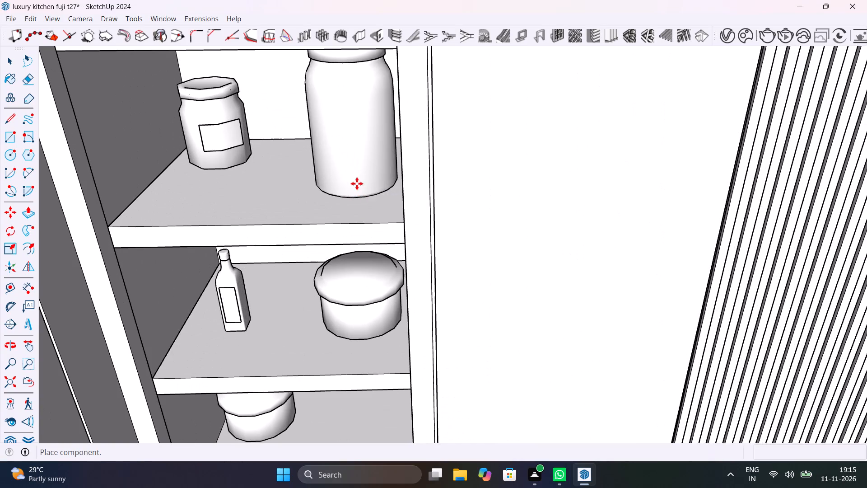
pyautogui.click(344, 190)
pyautogui.scroll(-13, 347, 216)
pyautogui.press('space')
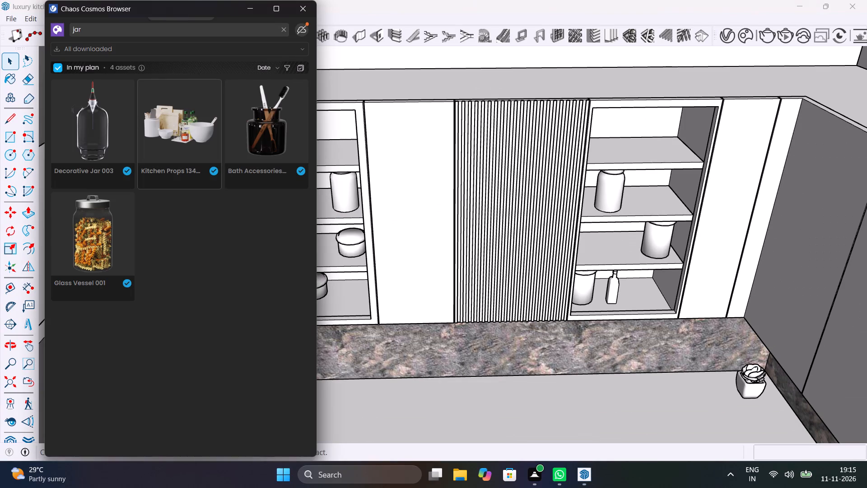
# Place Decorative Jar 003 from Chaos Cosmos on the top shelf of the open wall unit, above the labelled jar, and close the browser.
pyautogui.click(105, 125)
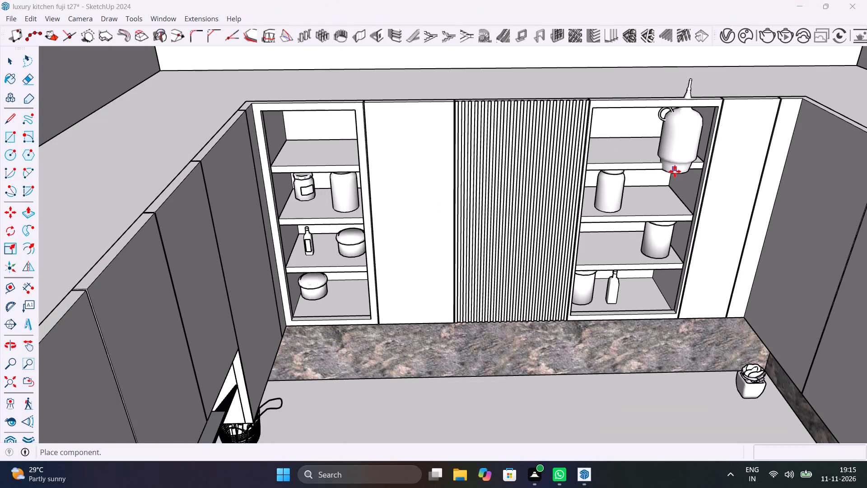
pyautogui.scroll(11, 308, 167)
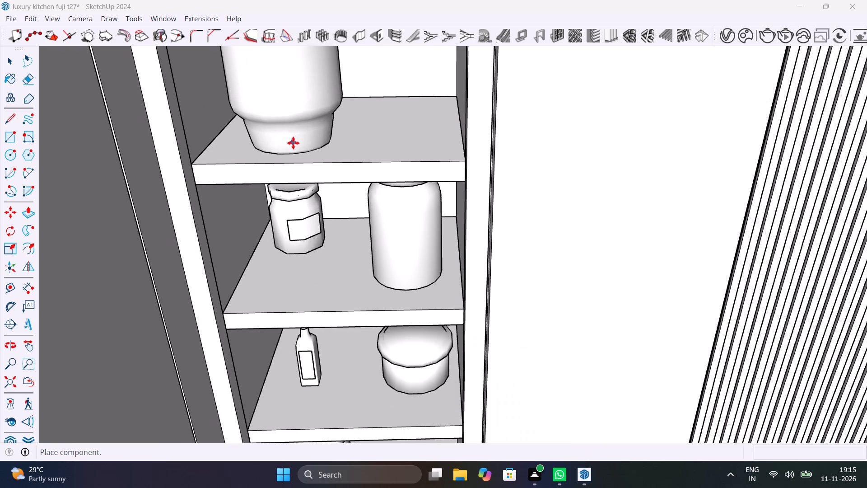
pyautogui.click(293, 143)
pyautogui.scroll(-13, 343, 157)
pyautogui.press('space')
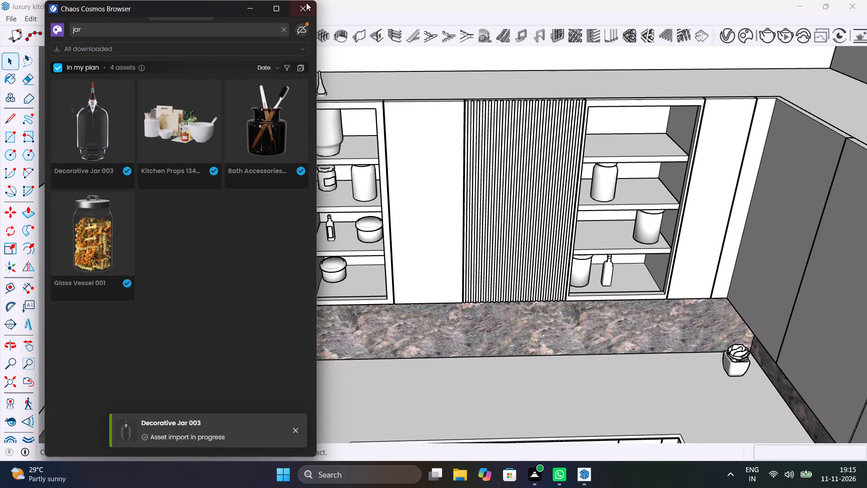
pyautogui.click(296, 16)
# Scale the decorative jar down uniformly so it fits inside the top compartment of the open wall unit.
pyautogui.keyDown('shift'); pyautogui.moveTo(341, 159); pyautogui.dragTo(397, 296, button='middle'); pyautogui.keyUp('shift')
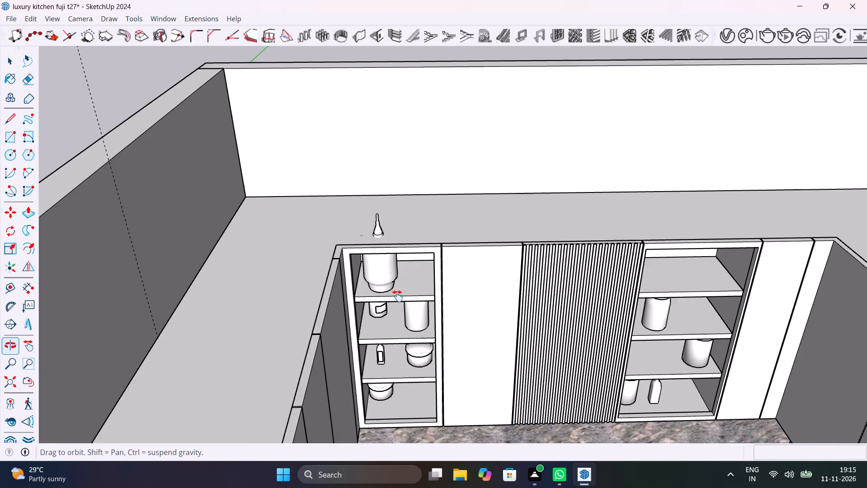
pyautogui.keyDown('shift'); pyautogui.moveTo(397, 296); pyautogui.dragTo(393, 238, button='middle'); pyautogui.keyUp('shift')
pyautogui.scroll(-1, 393, 238)
pyautogui.click(394, 236)
pyautogui.scroll(5, 380, 244)
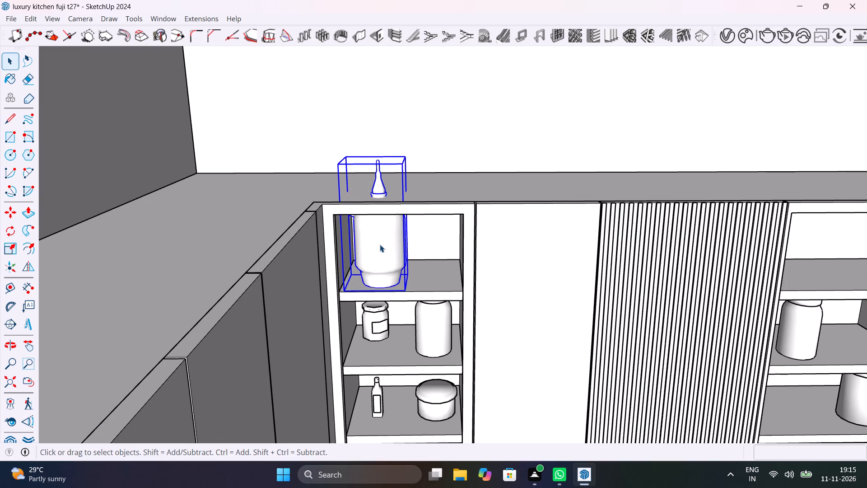
pyautogui.press('s')
pyautogui.click(350, 154)
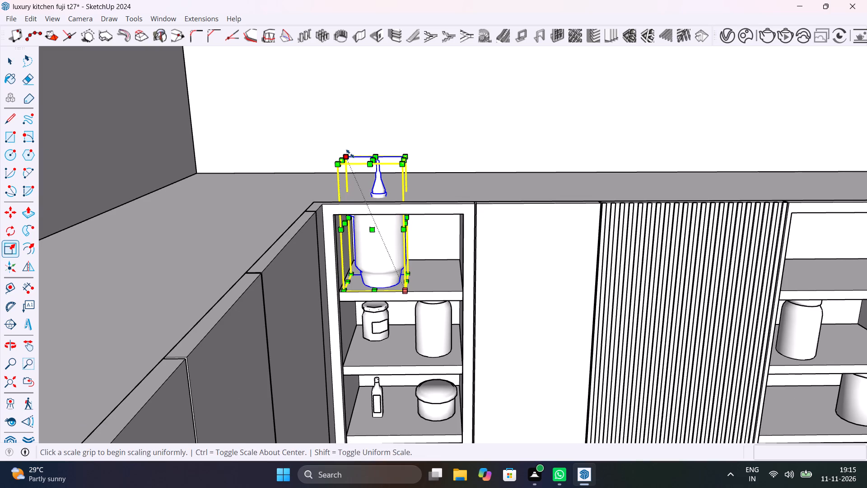
pyautogui.click(384, 216)
pyautogui.press('space')
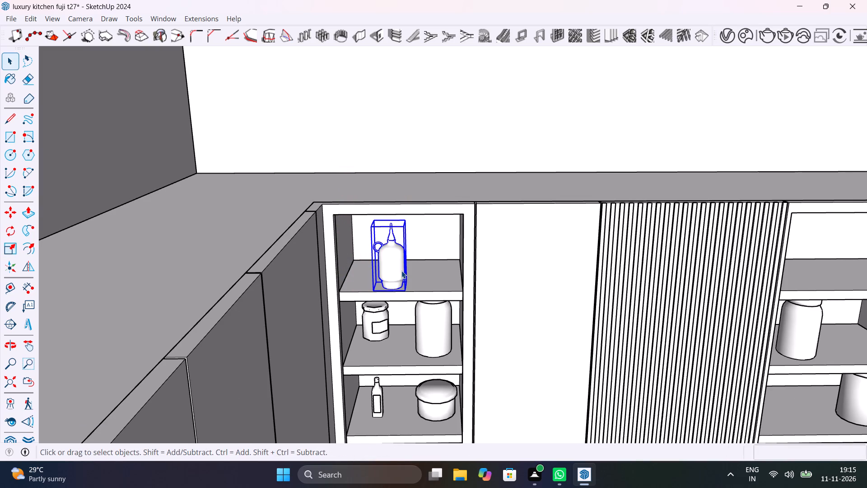
# Move the decorative jar about 2 5/16" along its shelf toward the unit's corner side and deselect it.
pyautogui.press('m')
pyautogui.click(406, 291)
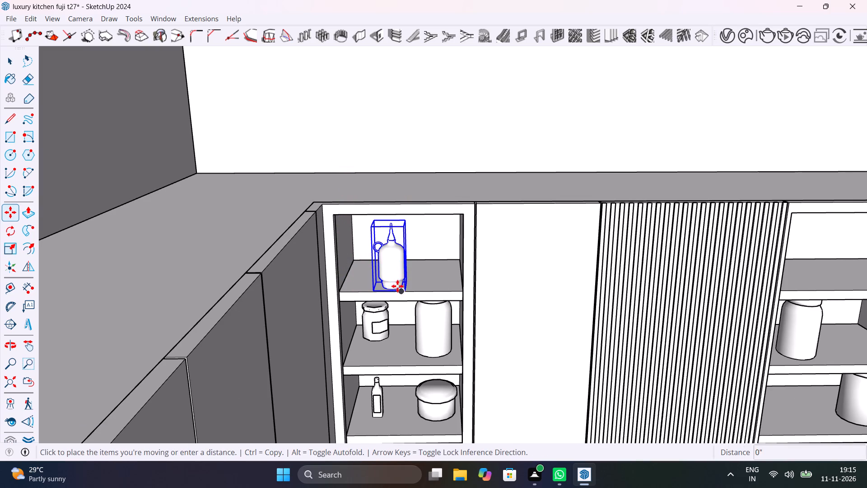
pyautogui.click(378, 281)
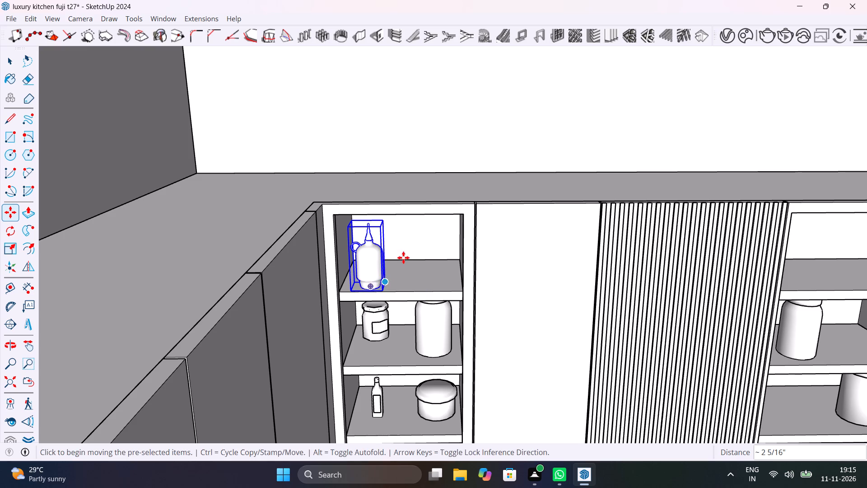
pyautogui.scroll(-7, 423, 238)
pyautogui.press('space')
pyautogui.scroll(-5, 423, 238)
pyautogui.click(574, 89)
# Scale the glass vessel in the open wall unit with two canisters down uniformly to about 0.89.
pyautogui.scroll(3, 543, 263)
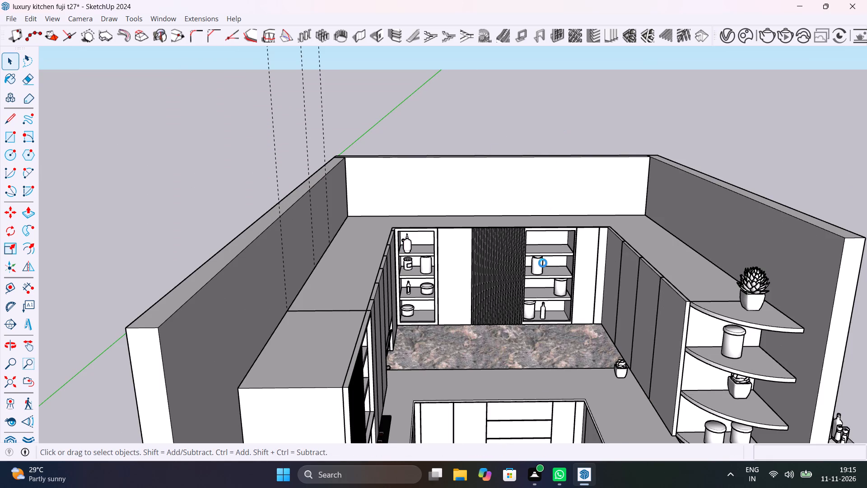
pyautogui.scroll(17, 543, 263)
pyautogui.moveTo(549, 276); pyautogui.dragTo(550, 199, button='middle')
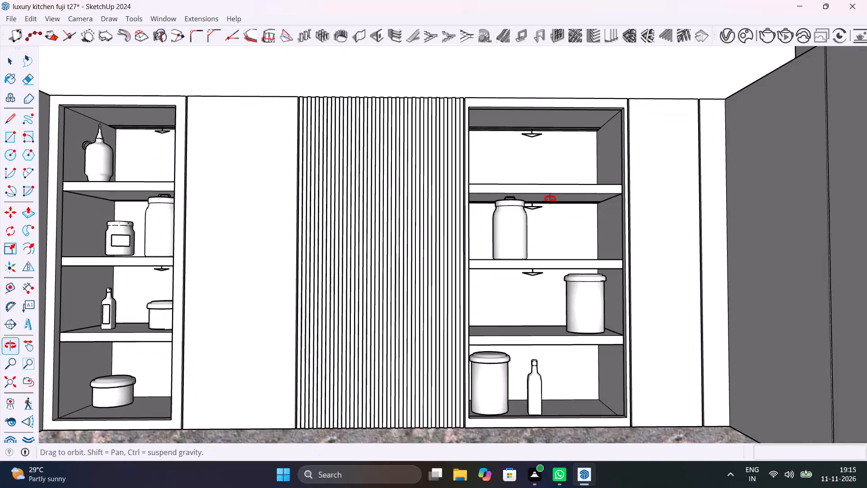
pyautogui.moveTo(550, 199); pyautogui.dragTo(561, 215, button='middle')
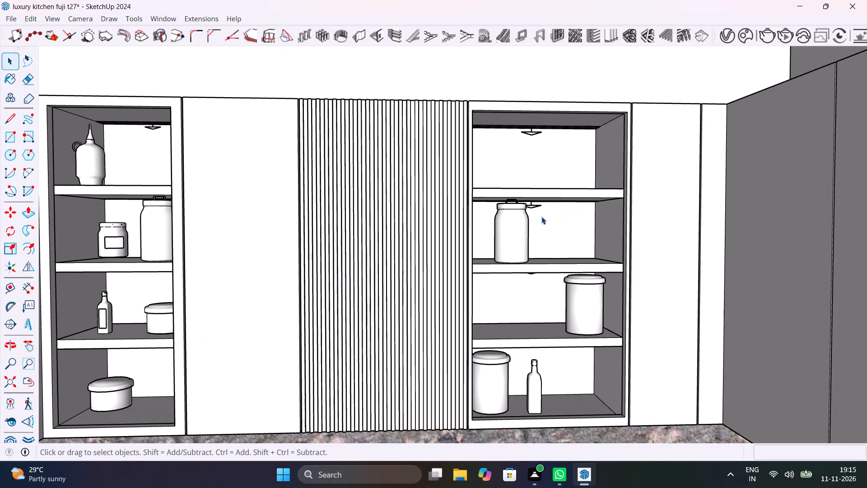
pyautogui.click(519, 228)
pyautogui.scroll(4, 519, 228)
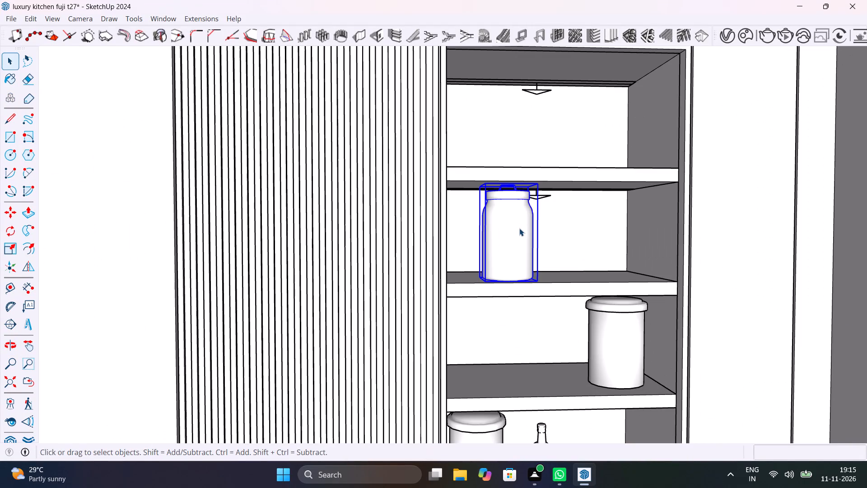
pyautogui.press('s')
pyautogui.click(535, 183)
pyautogui.click(526, 192)
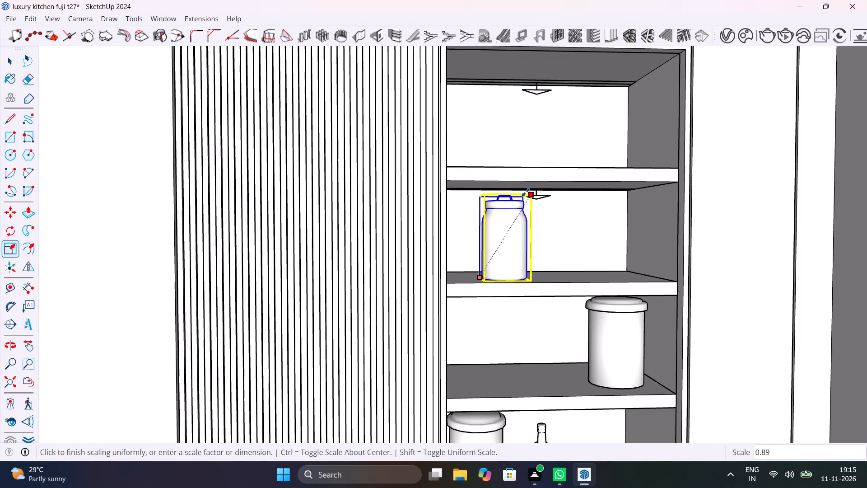
pyautogui.press('space')
# Scale the glass vessel beside the labelled jar down uniformly to clear the shelf above, and deselect it.
pyautogui.scroll(-11, 590, 238)
pyautogui.click(395, 230)
pyautogui.scroll(2, 395, 233)
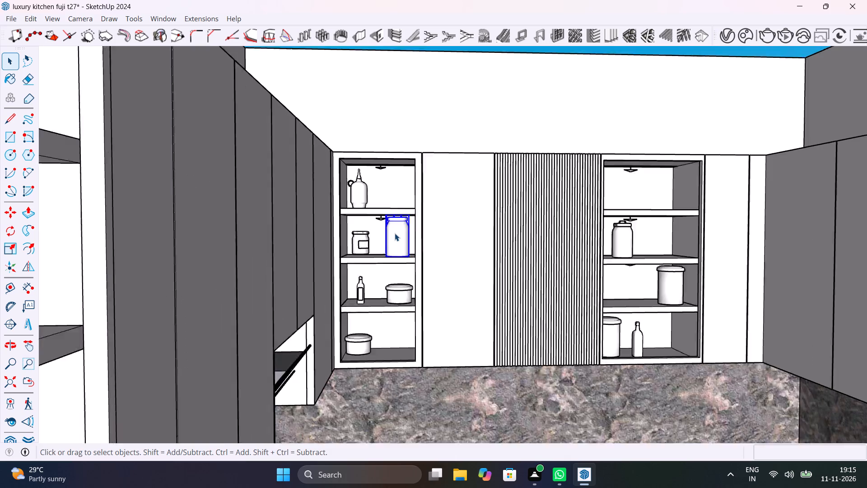
pyautogui.scroll(7, 395, 233)
pyautogui.press('s')
pyautogui.click(422, 201)
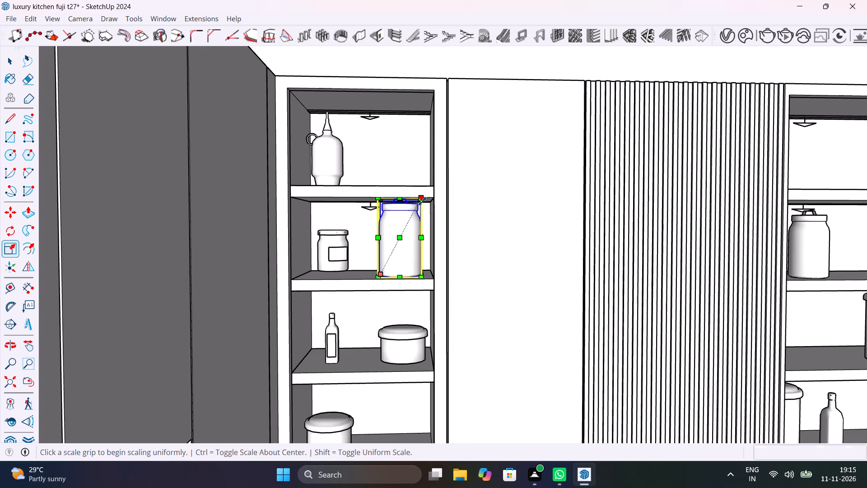
pyautogui.click(415, 217)
pyautogui.press('space')
pyautogui.scroll(-14, 405, 252)
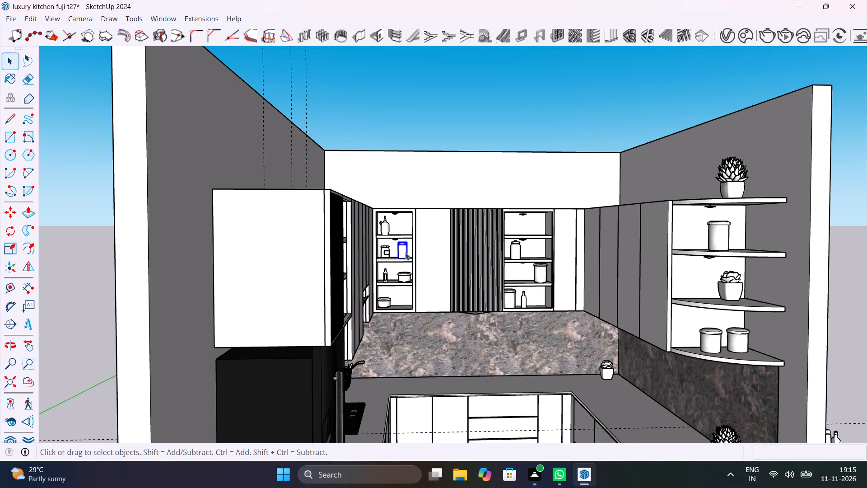
pyautogui.click(555, 94)
pyautogui.scroll(-1, 461, 264)
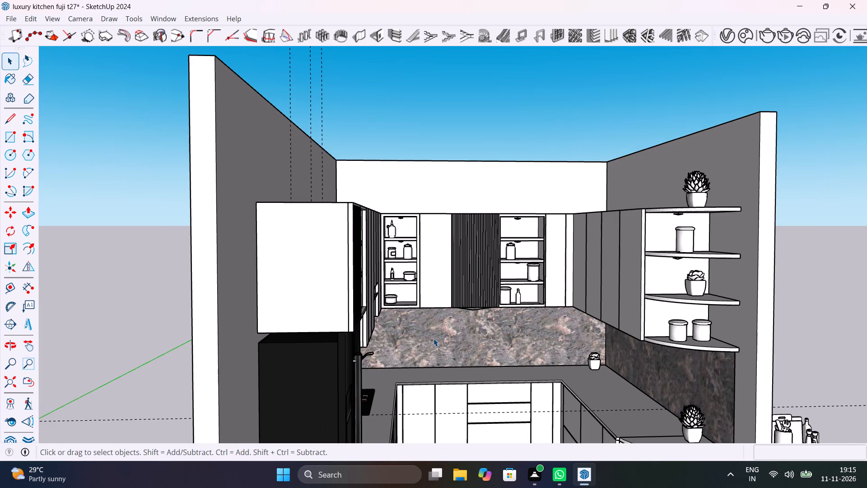
# Delete the leftover kitchen props outside the room: utensil pot, cutting boards, bottle, shakers and tray.
pyautogui.moveTo(578, 269); pyautogui.dragTo(467, 281, button='middle')
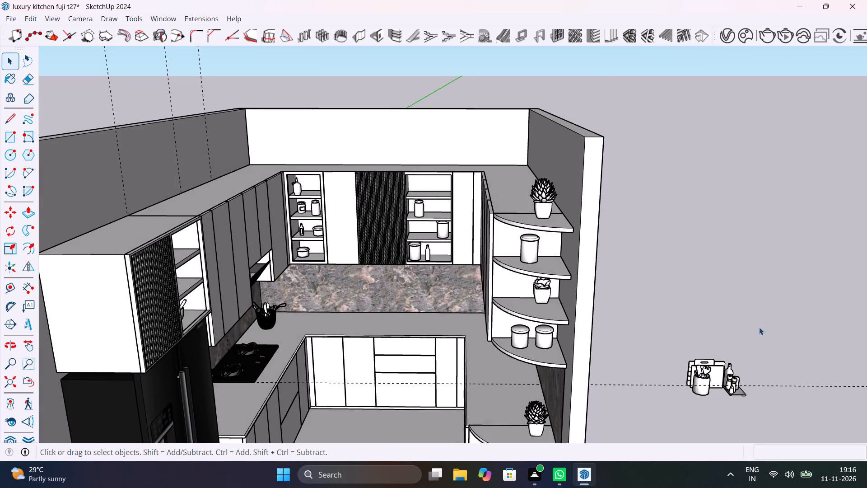
pyautogui.scroll(13, 743, 368)
pyautogui.keyDown('shift'); pyautogui.moveTo(738, 368); pyautogui.dragTo(329, 306, button='middle'); pyautogui.keyUp('shift')
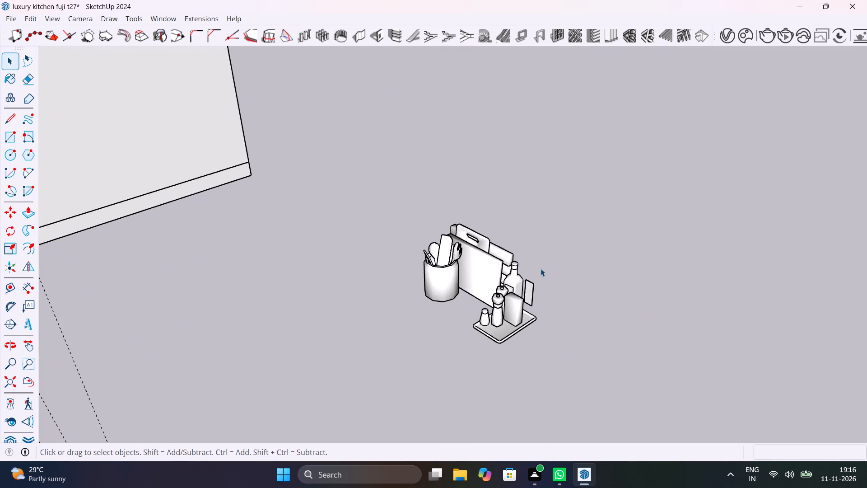
pyautogui.scroll(11, 537, 270)
pyautogui.keyDown('shift'); pyautogui.moveTo(516, 283); pyautogui.dragTo(631, 255, button='middle'); pyautogui.keyUp('shift')
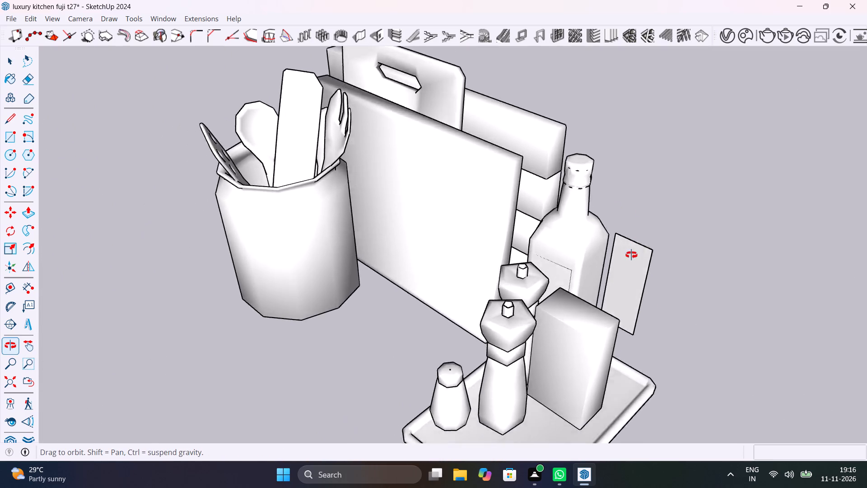
pyautogui.keyDown('shift'); pyautogui.moveTo(631, 255); pyautogui.dragTo(815, 238, button='middle'); pyautogui.keyUp('shift')
pyautogui.tripleClick(288, 292)
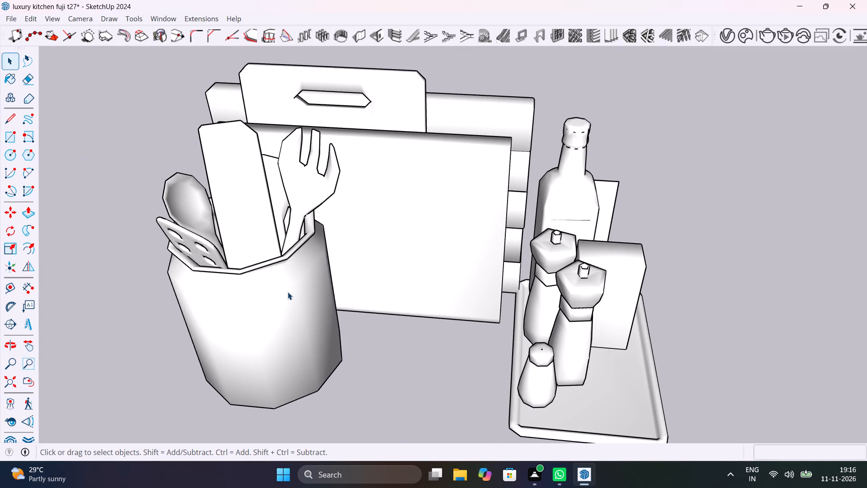
pyautogui.click(288, 292)
pyautogui.scroll(-15, 288, 292)
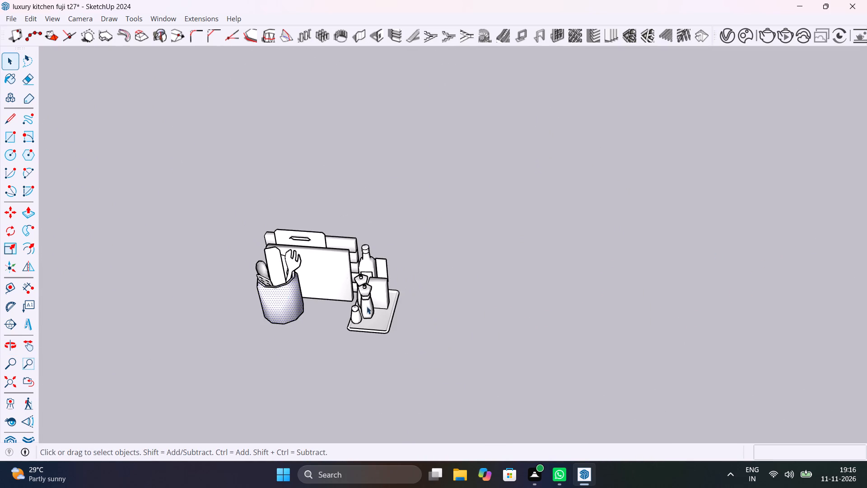
pyautogui.keyDown('shift'); pyautogui.moveTo(418, 276); pyautogui.dragTo(481, 257, button='middle'); pyautogui.keyUp('shift')
pyautogui.moveTo(513, 322); pyautogui.dragTo(191, 132)
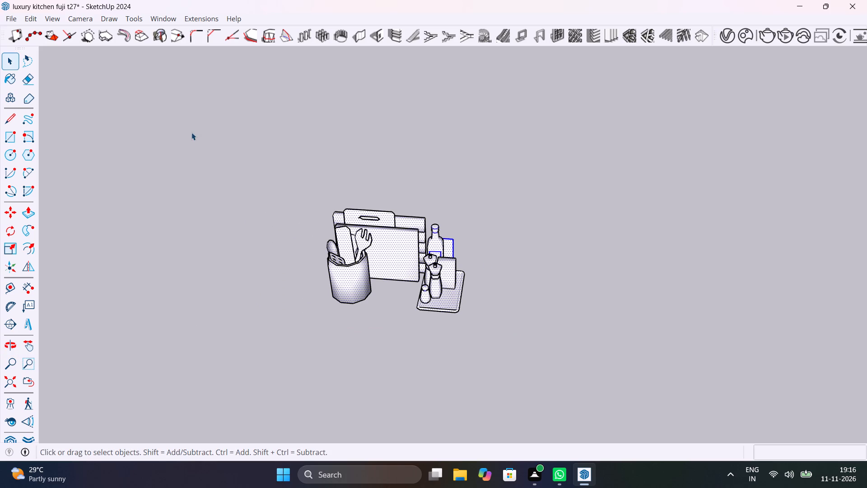
pyautogui.press('Delete')
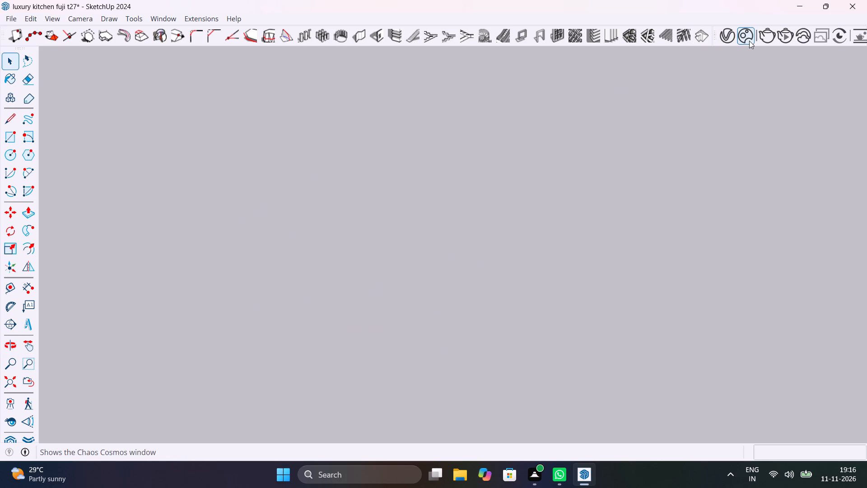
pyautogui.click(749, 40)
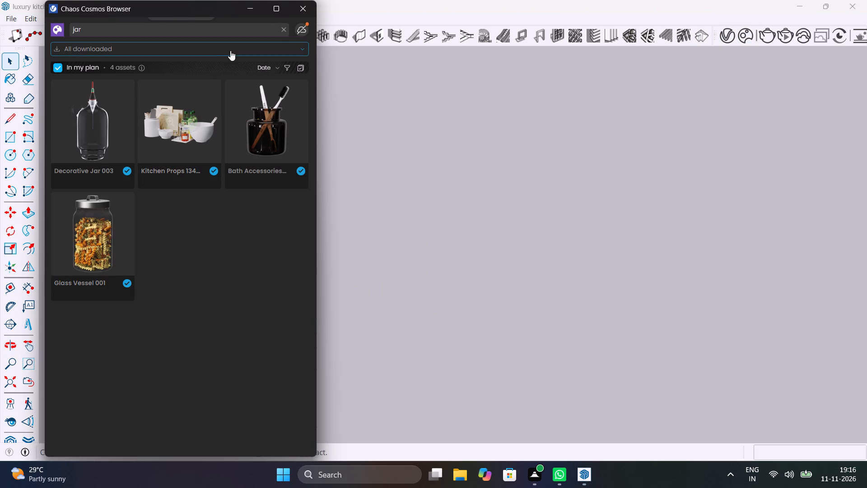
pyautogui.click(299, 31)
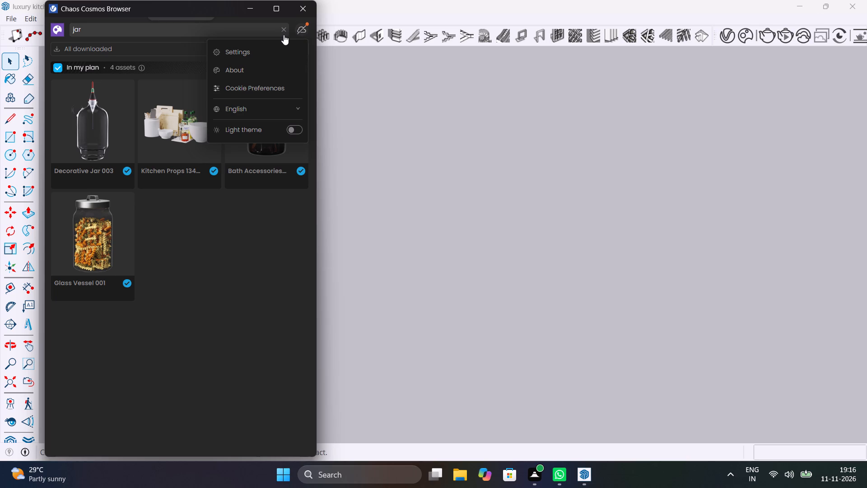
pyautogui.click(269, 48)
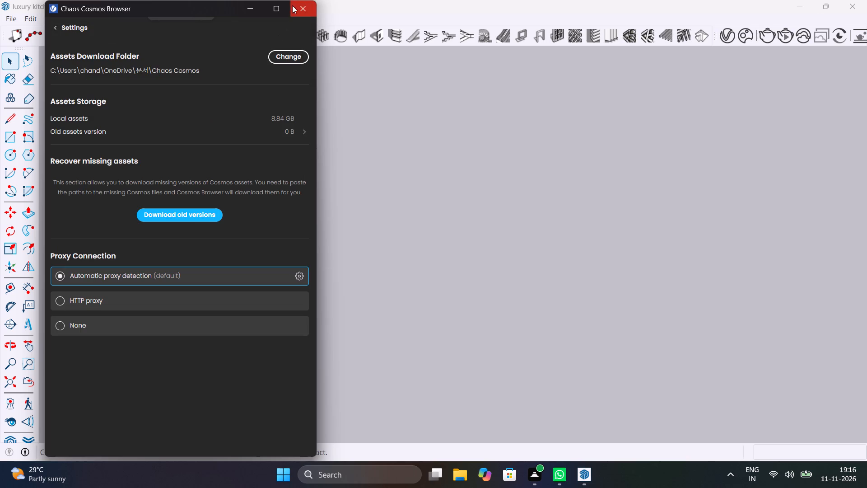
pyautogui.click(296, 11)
# Reopen Chaos Cosmos, show the online results for "jar", and download Candy Jar 134 007 02 and Candy Jar 134 007 01.
pyautogui.click(749, 31)
pyautogui.click(59, 31)
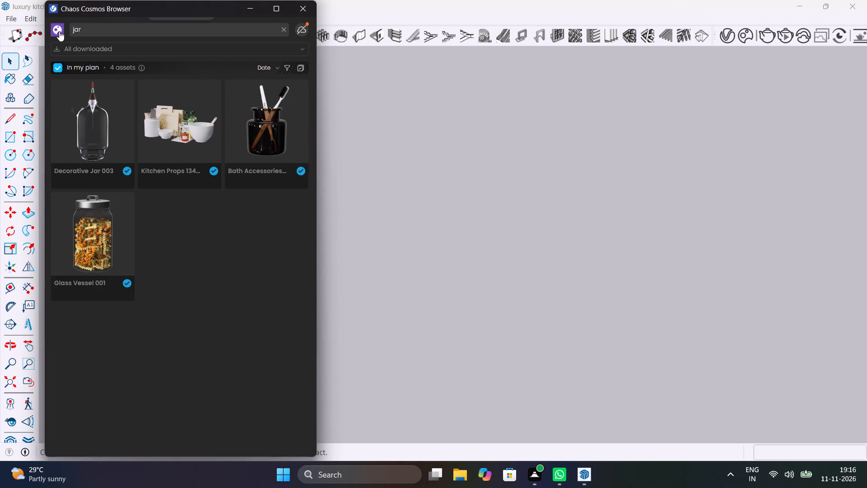
pyautogui.click(125, 46)
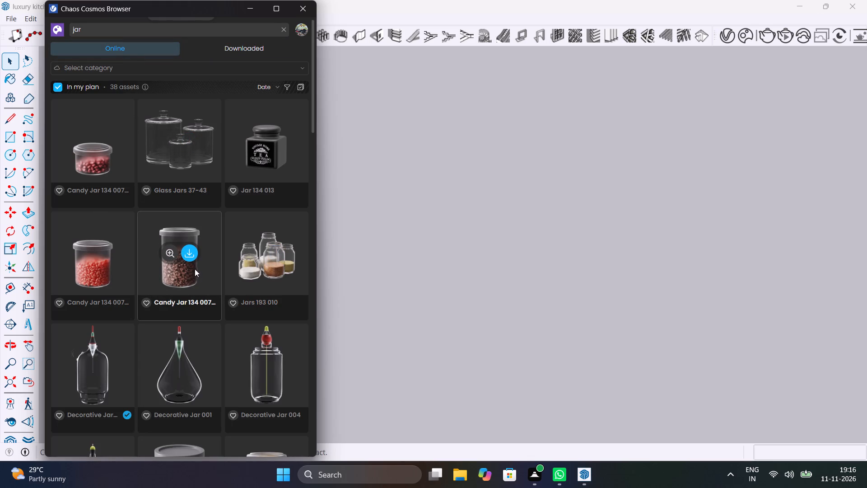
pyautogui.click(191, 254)
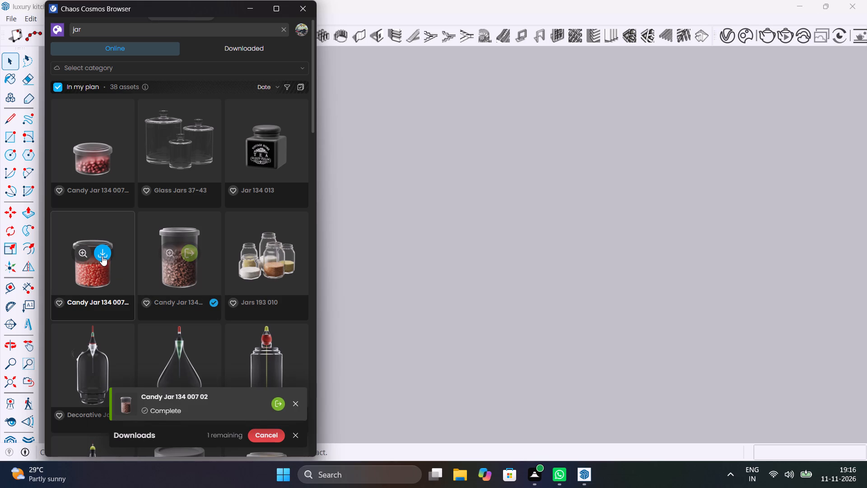
pyautogui.scroll(-3, 177, 259)
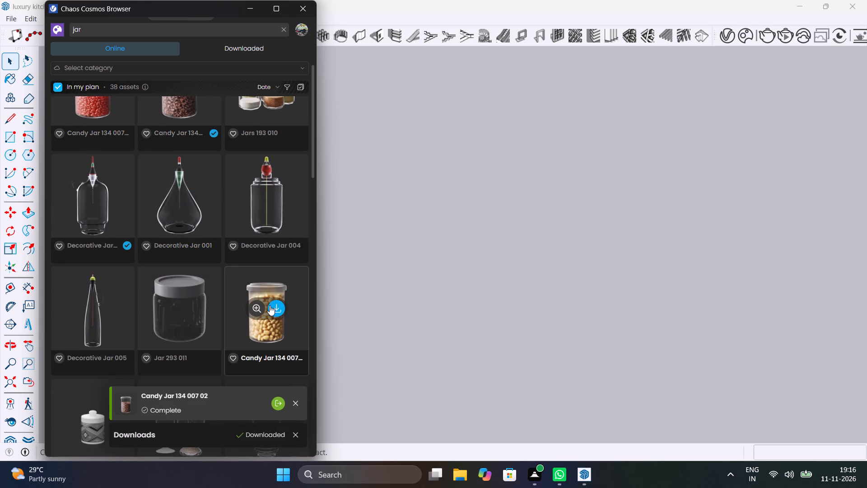
pyautogui.click(270, 305)
pyautogui.scroll(-4, 257, 305)
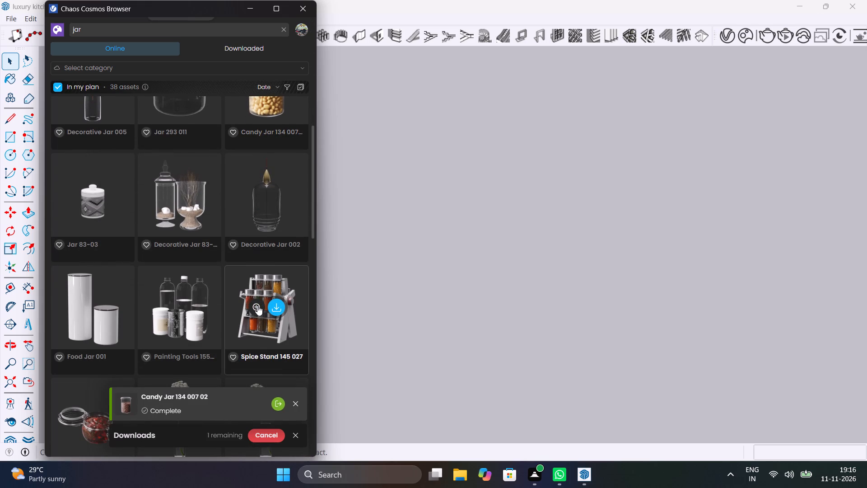
pyautogui.scroll(-5, 257, 305)
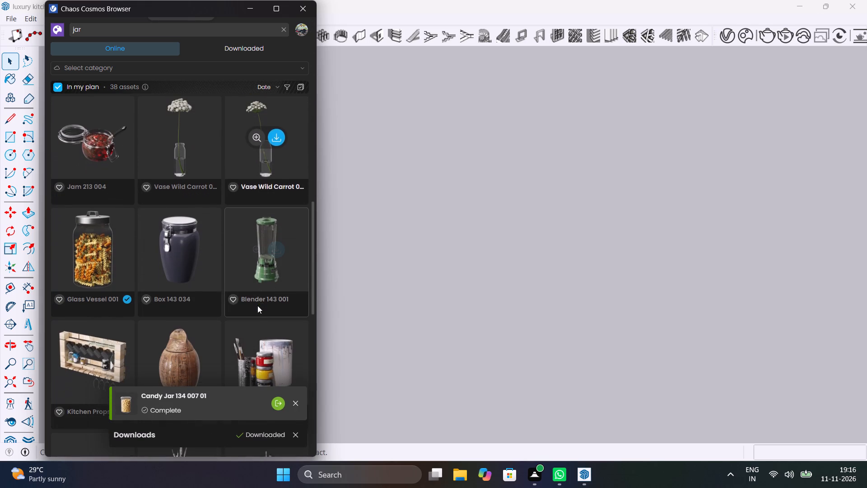
# Look through the rest of the online "jar" results and download Jar 83-03.
pyautogui.scroll(-3, 257, 305)
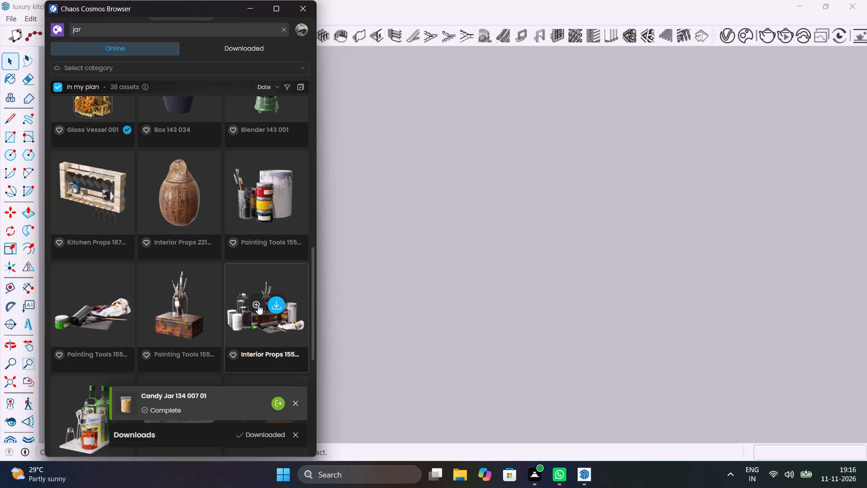
pyautogui.scroll(-3, 258, 305)
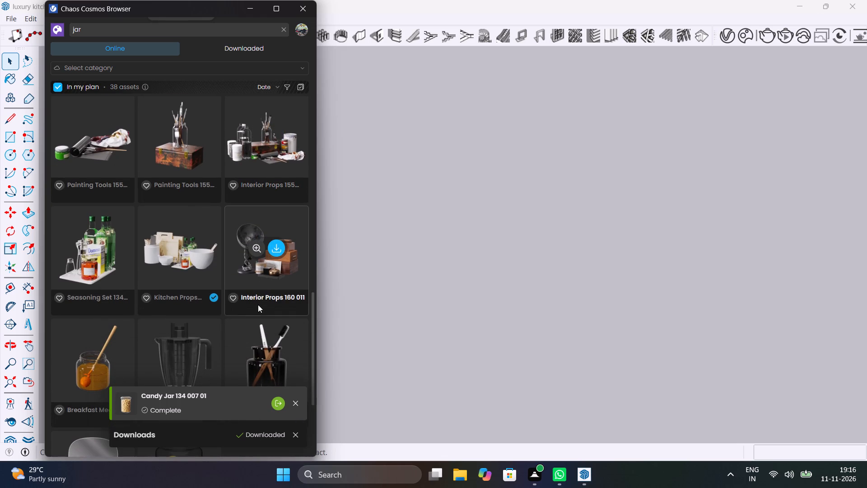
pyautogui.scroll(-4, 258, 305)
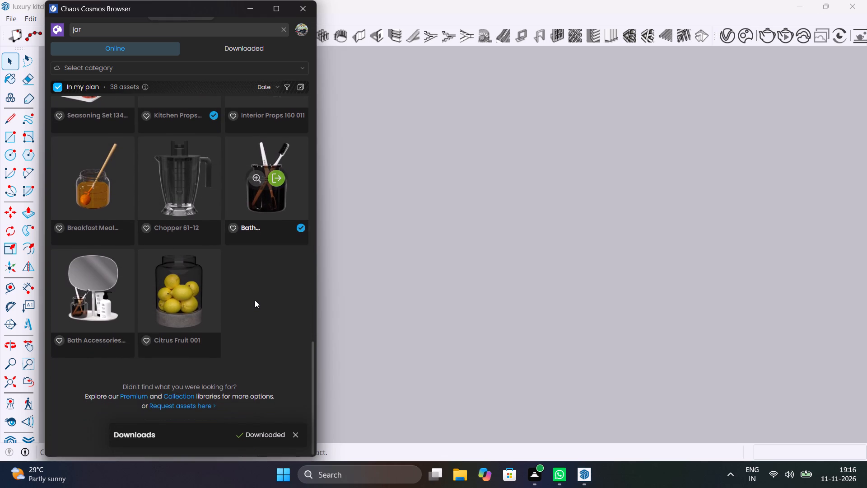
pyautogui.scroll(5, 255, 300)
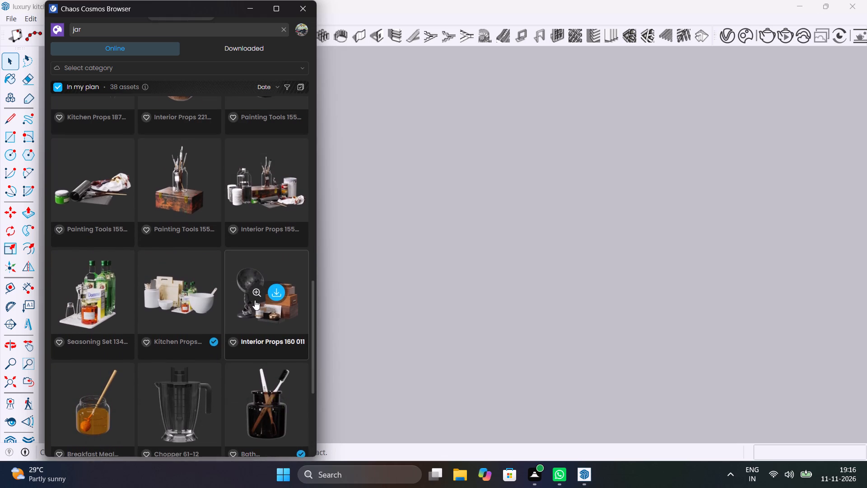
pyautogui.scroll(3, 255, 300)
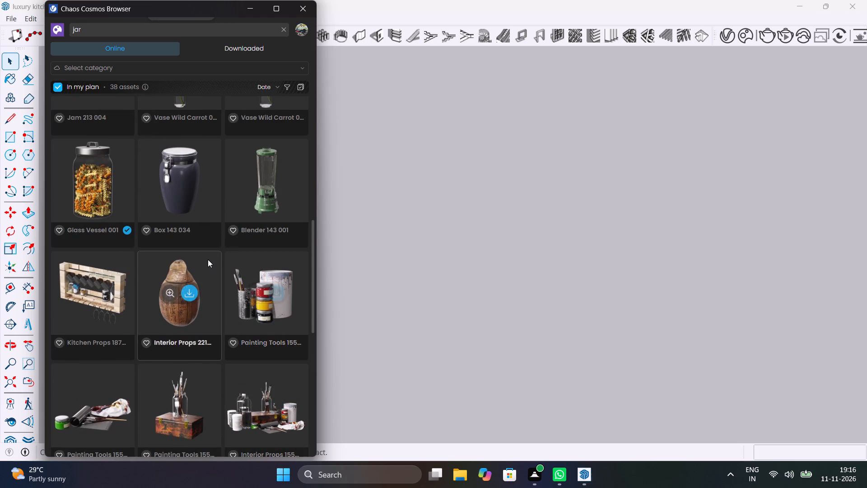
pyautogui.scroll(6, 208, 259)
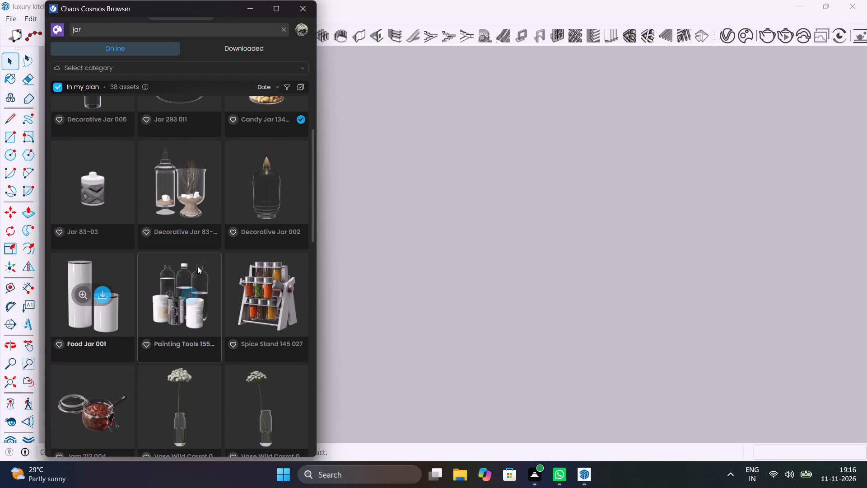
pyautogui.scroll(2, 197, 266)
pyautogui.click(101, 291)
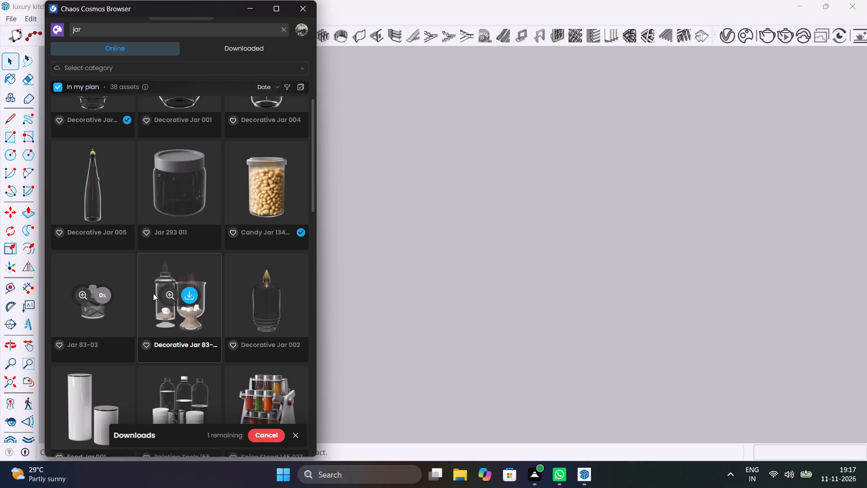
# Import Candy Jar 134 007 02 and Candy Jar 134 007 01 and place one of each in the empty space outside the room.
pyautogui.scroll(3, 210, 287)
pyautogui.scroll(-3, 210, 287)
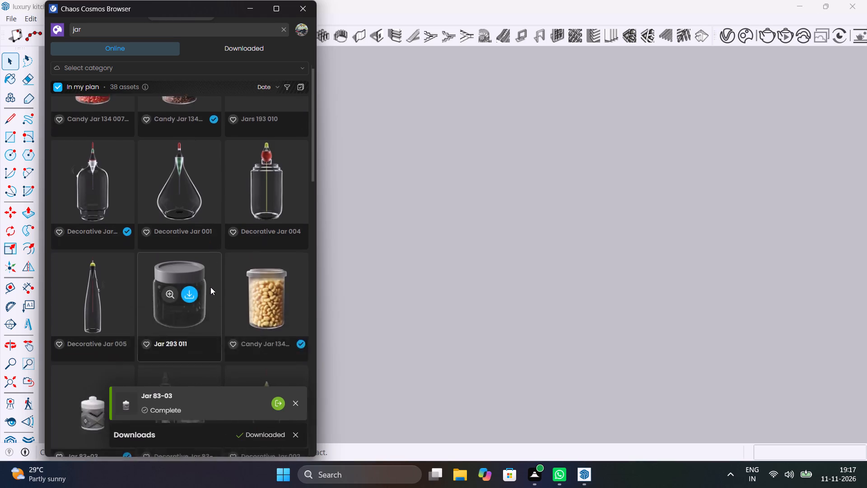
pyautogui.scroll(3, 246, 205)
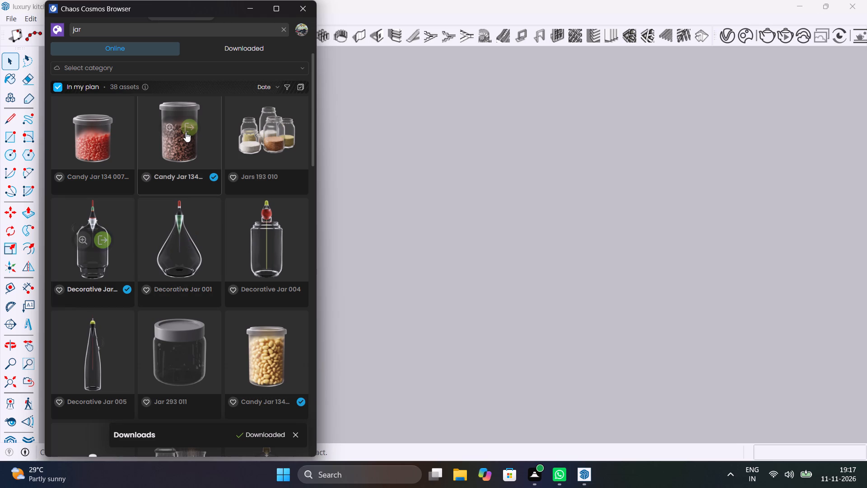
pyautogui.click(191, 127)
pyautogui.click(454, 286)
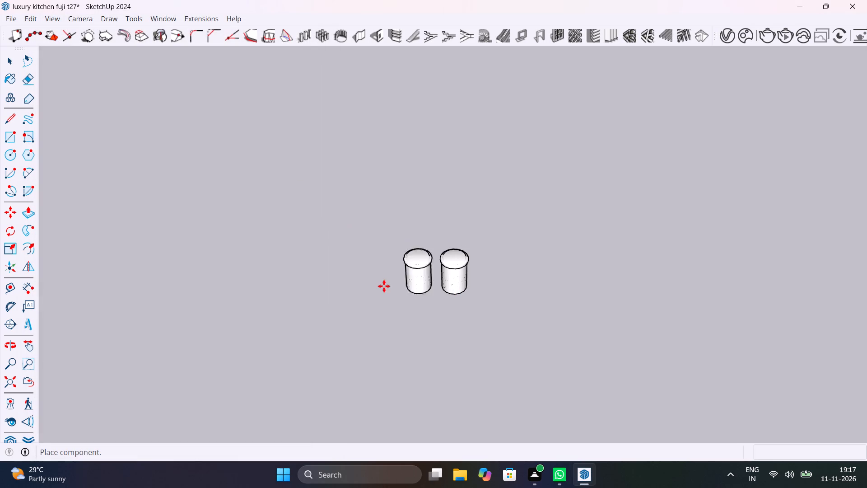
pyautogui.press('space')
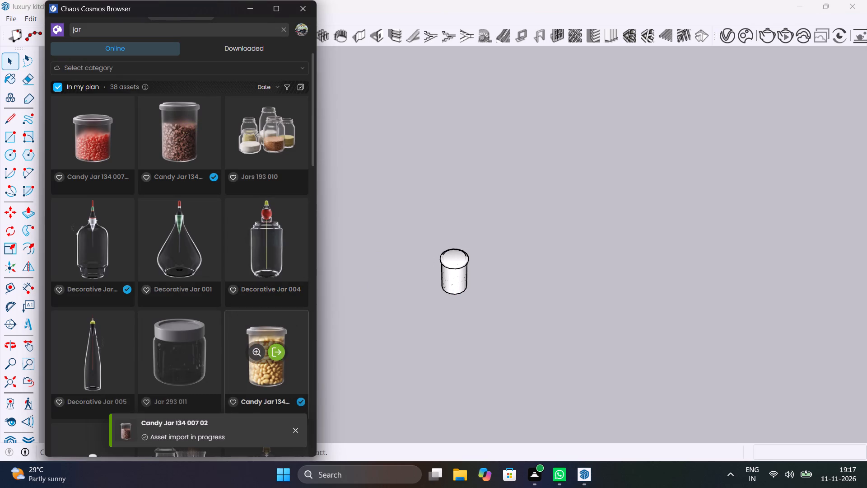
pyautogui.click(279, 355)
pyautogui.click(457, 357)
pyautogui.press('space')
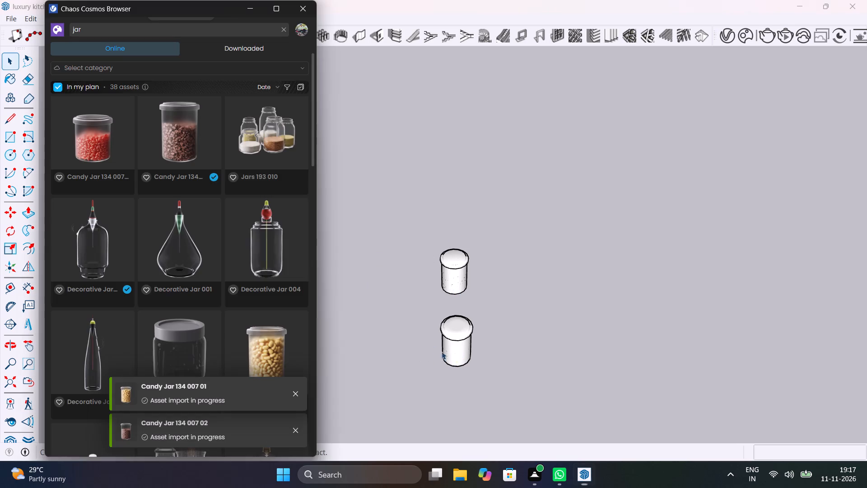
# Import Jar 83-03, place it in the empty space near the two candy jars, and close the Chaos Cosmos browser.
pyautogui.scroll(-4, 277, 276)
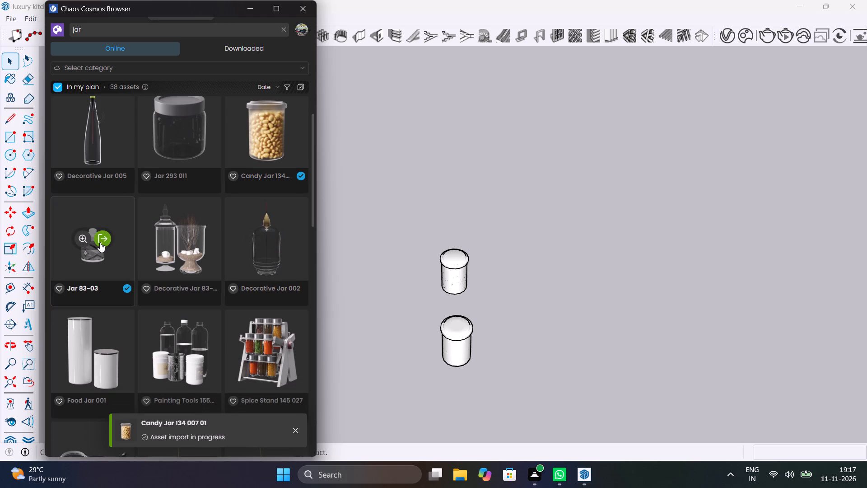
pyautogui.click(100, 242)
pyautogui.click(374, 335)
pyautogui.press('space')
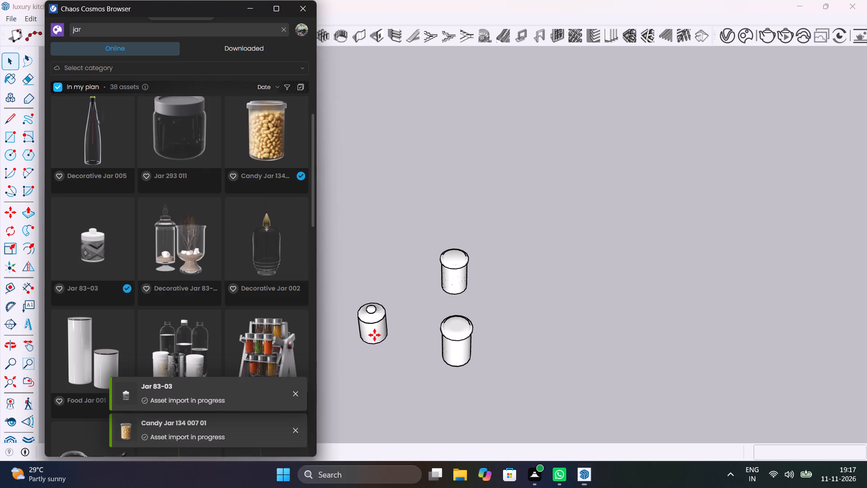
pyautogui.click(305, 9)
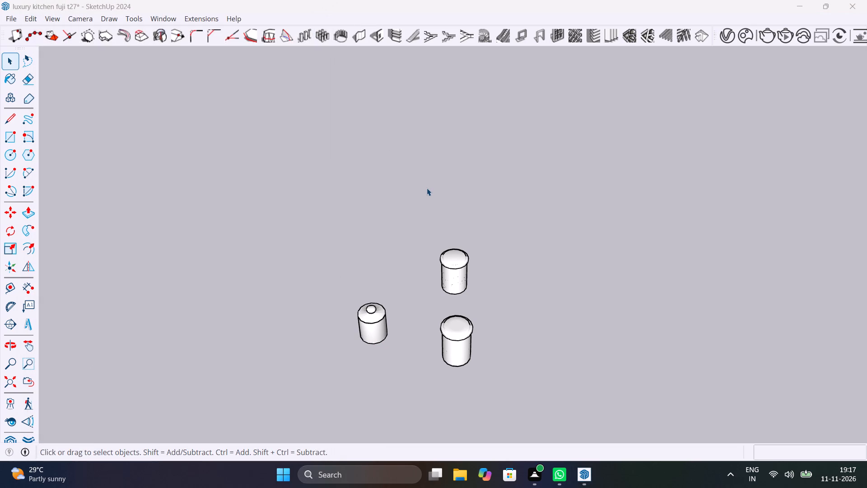
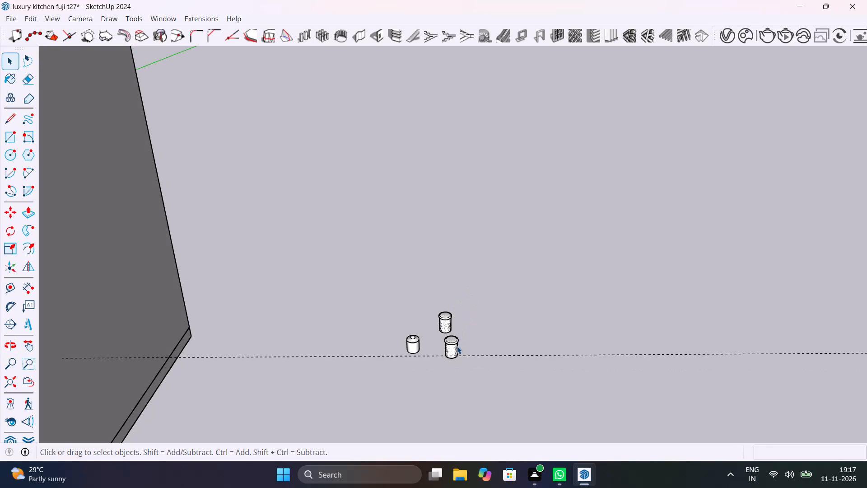
# Move the candy jar closest to the viewer onto the second shelf from the top, right of the fluted panel, beside the handled jar.
pyautogui.click(457, 346)
pyautogui.scroll(6, 457, 346)
pyautogui.press('m')
pyautogui.click(431, 368)
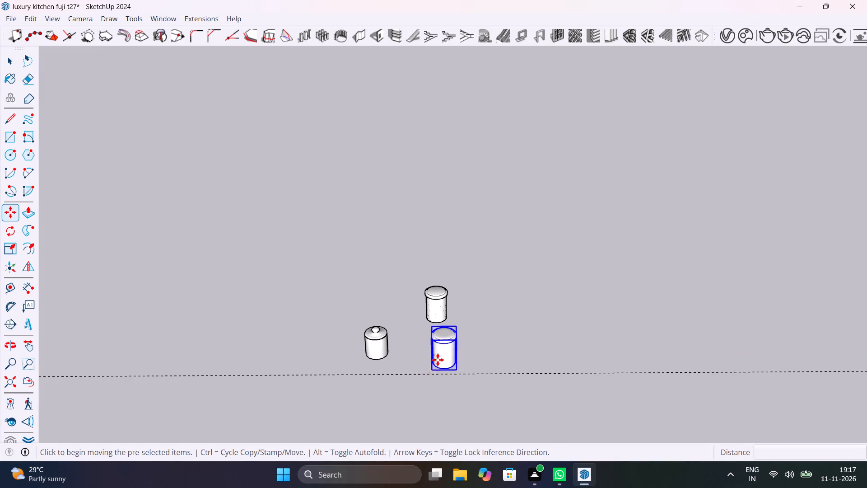
pyautogui.scroll(-20, 435, 315)
pyautogui.scroll(-1, 435, 315)
pyautogui.scroll(10, 281, 266)
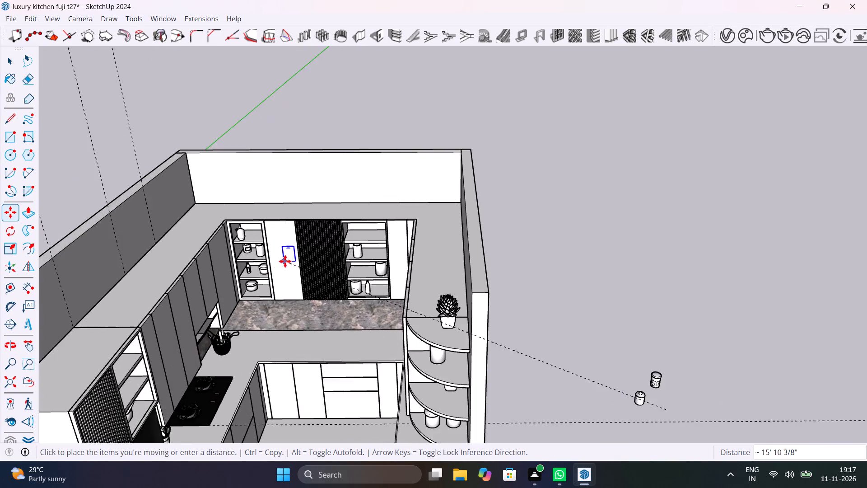
pyautogui.scroll(5, 285, 261)
pyautogui.moveTo(324, 281); pyautogui.dragTo(368, 233, button='middle')
pyautogui.scroll(10, 438, 248)
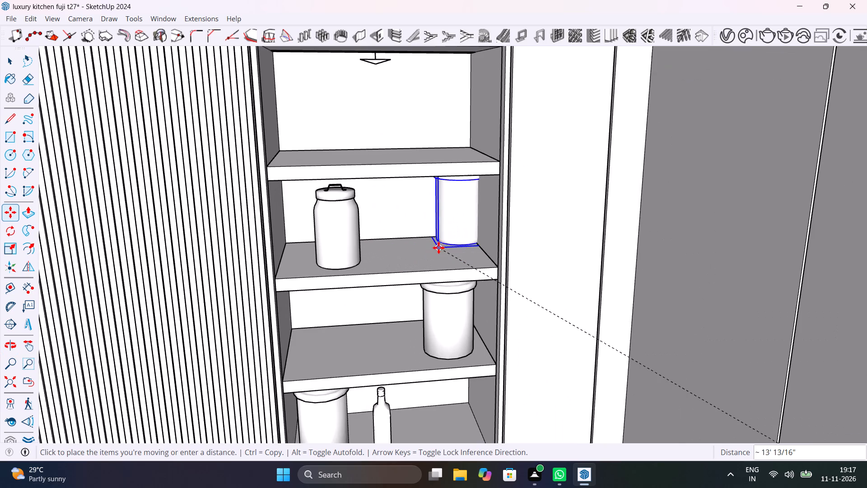
pyautogui.click(405, 266)
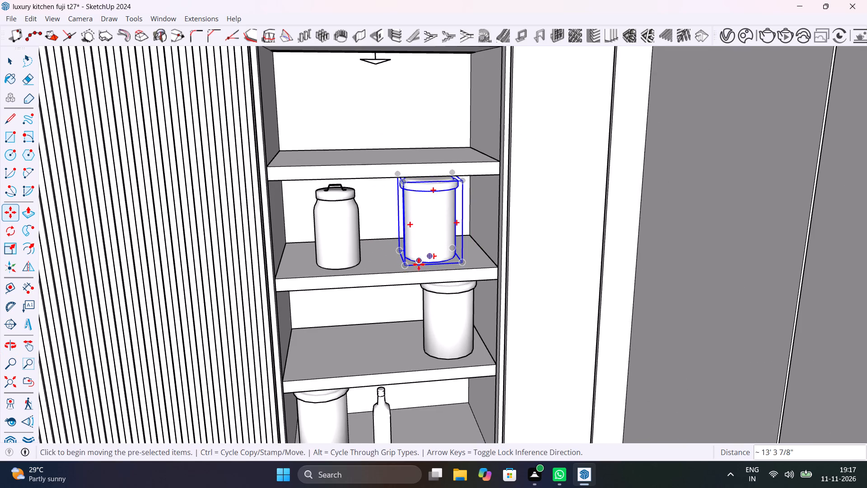
pyautogui.moveTo(419, 260); pyautogui.dragTo(425, 220, button='middle')
pyautogui.scroll(-8, 425, 220)
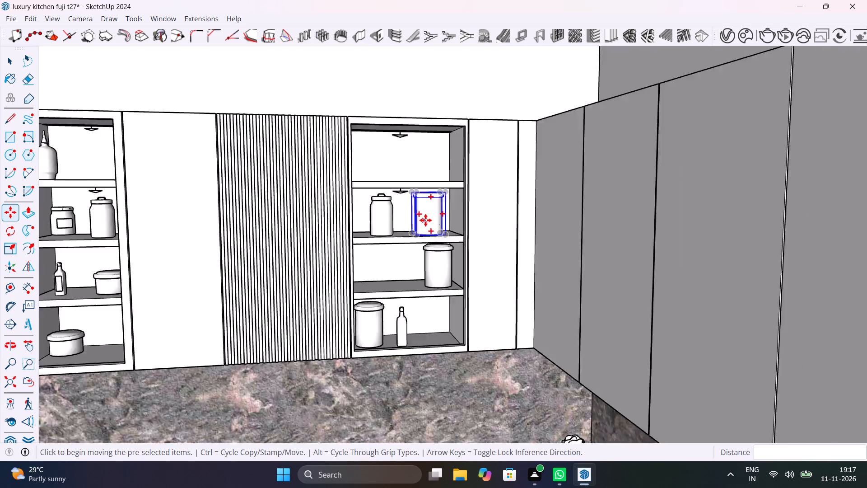
pyautogui.scroll(-11, 425, 220)
pyautogui.press('space')
# Move Jar 83-03 from outside the room onto the third shelf from the top of the same open unit, beside the large jar.
pyautogui.scroll(5, 652, 373)
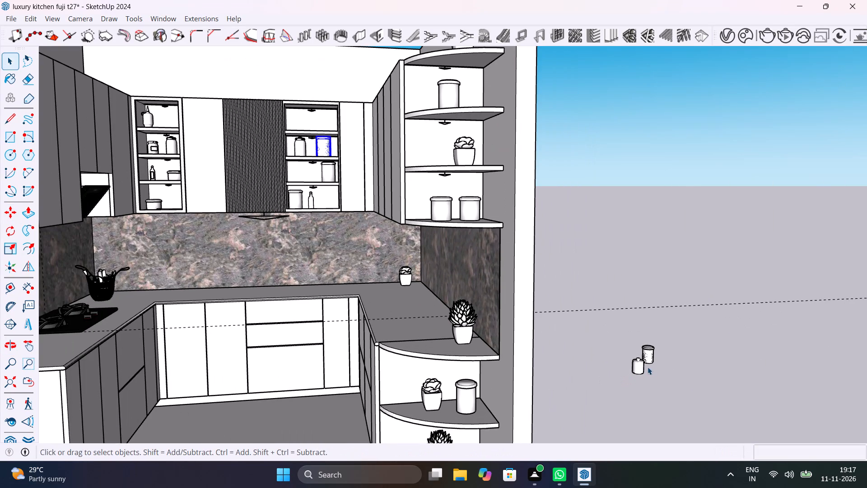
pyautogui.click(641, 367)
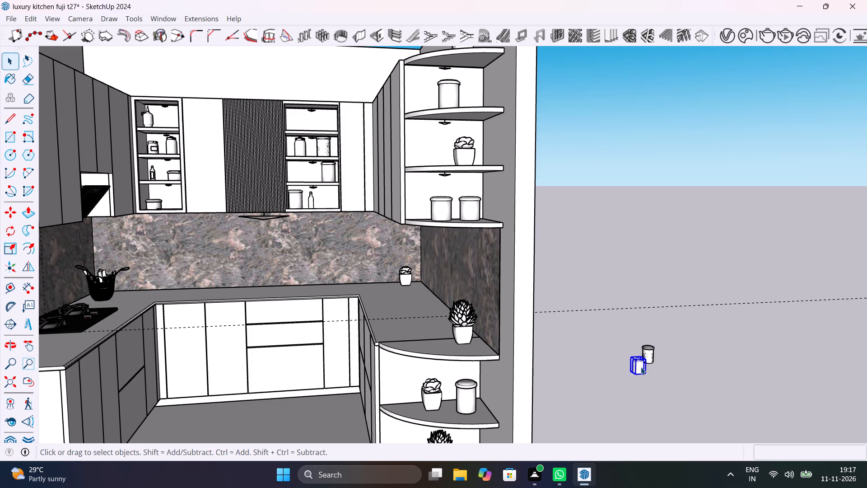
pyautogui.press('m')
pyautogui.click(634, 375)
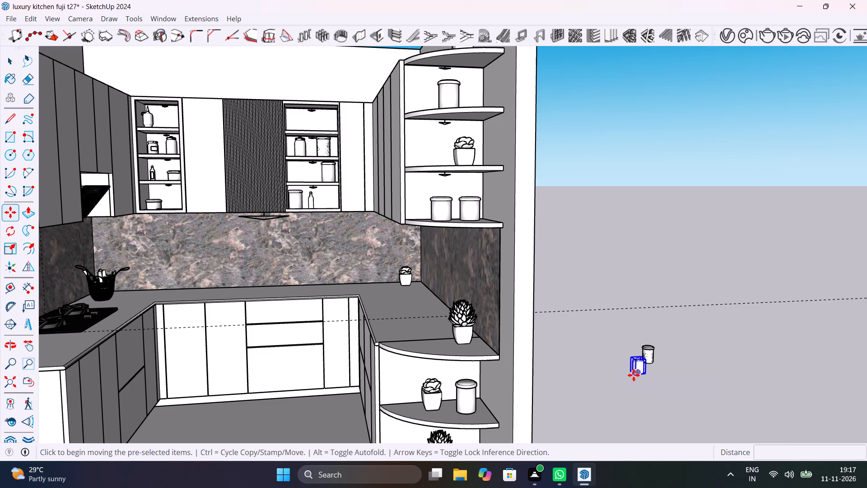
pyautogui.scroll(14, 247, 195)
pyautogui.moveTo(350, 173); pyautogui.dragTo(274, 253, button='middle')
pyautogui.scroll(6, 327, 187)
pyautogui.click(329, 180)
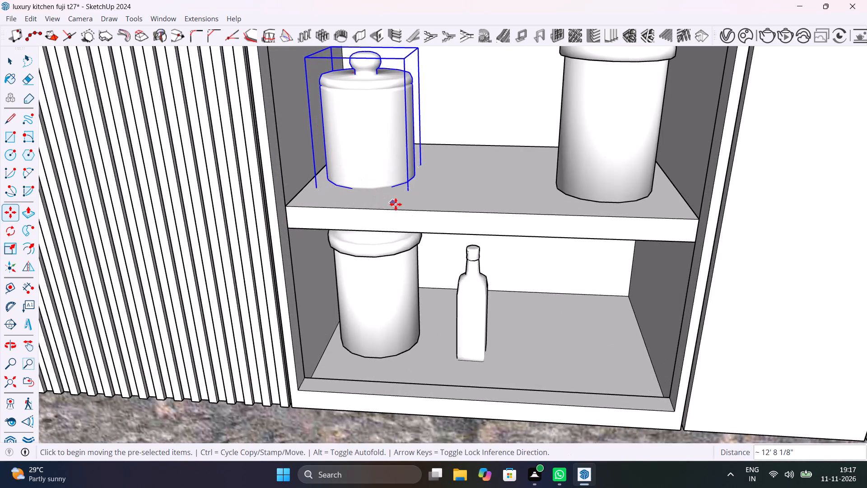
pyautogui.scroll(-14, 396, 204)
pyautogui.press('space')
# Move the remaining candy jar from outside the room onto the empty top shelf of the open unit right of the fluted panel.
pyautogui.scroll(-6, 393, 228)
pyautogui.moveTo(396, 233); pyautogui.dragTo(431, 199, button='middle')
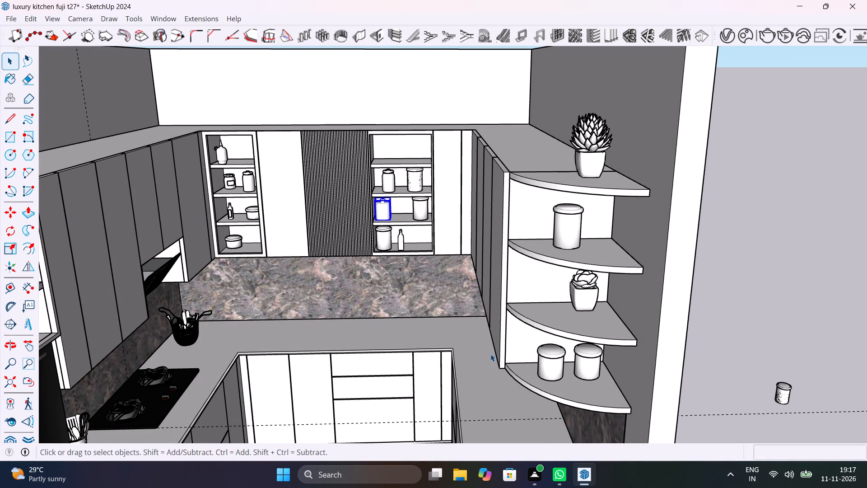
pyautogui.scroll(-1, 438, 290)
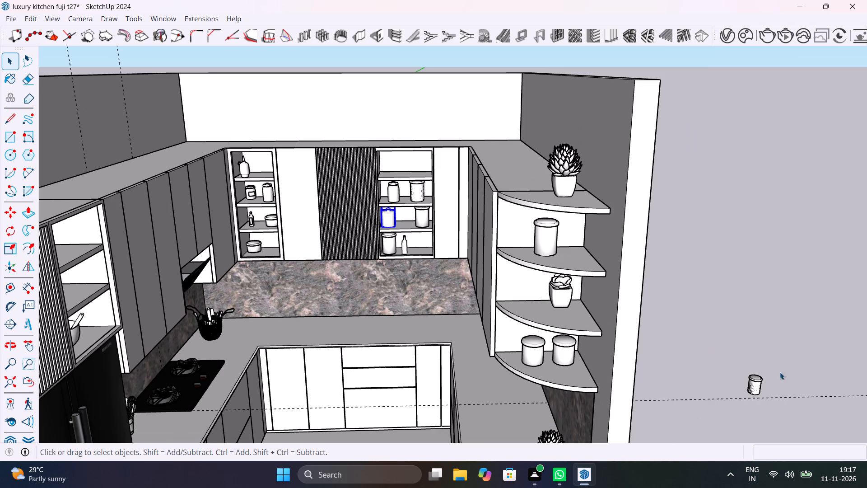
pyautogui.click(753, 382)
pyautogui.scroll(2, 753, 382)
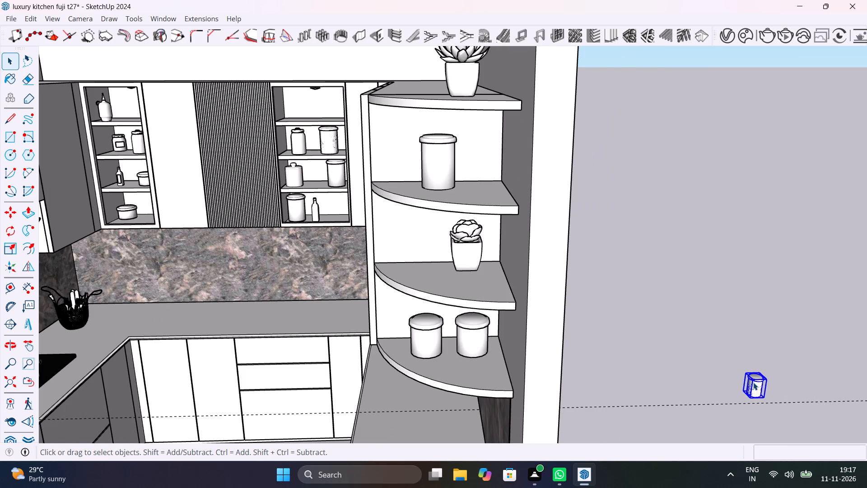
pyautogui.press('m')
pyautogui.click(750, 399)
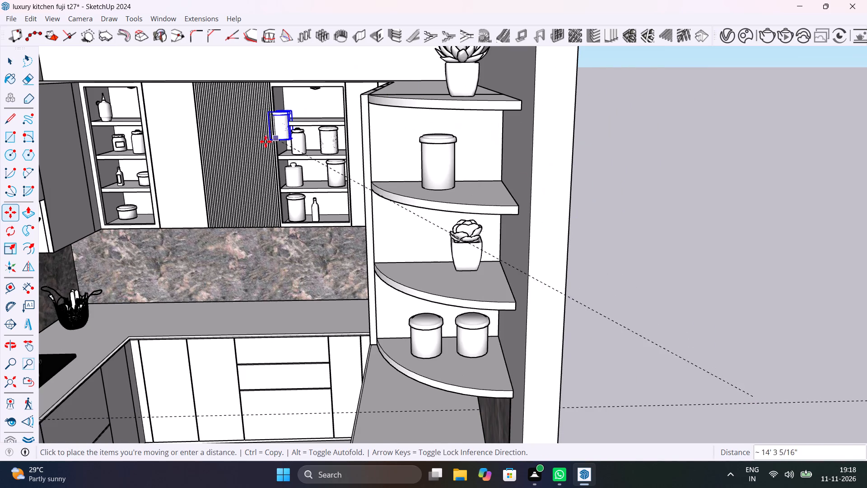
pyautogui.scroll(10, 266, 141)
pyautogui.keyDown('shift'); pyautogui.moveTo(301, 124); pyautogui.dragTo(357, 265, button='middle'); pyautogui.keyUp('shift')
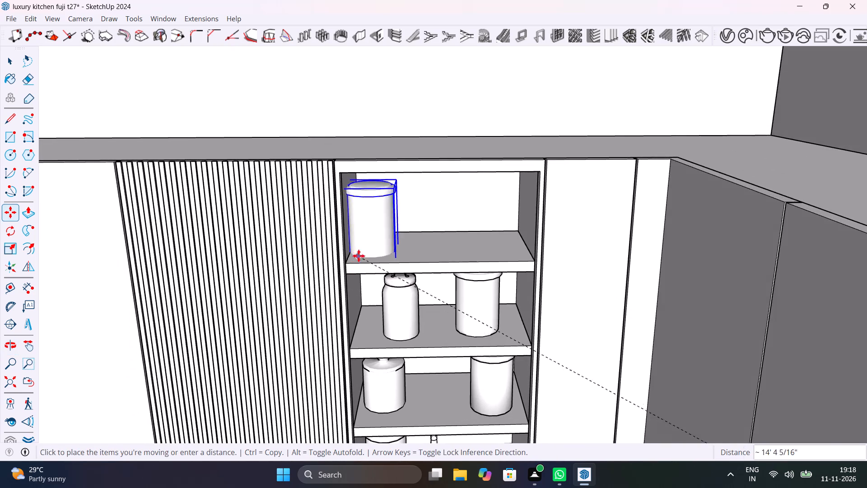
pyautogui.scroll(5, 363, 243)
pyautogui.click(385, 248)
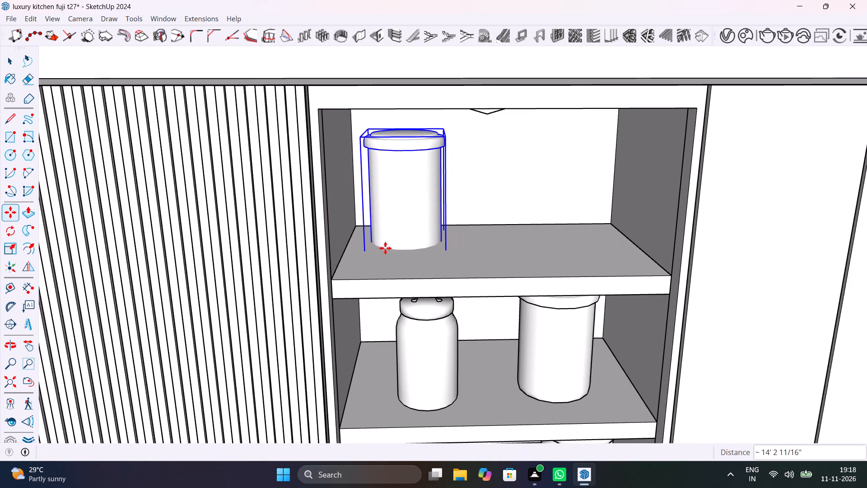
# Nudge the candy jar slightly to adjust its position on the top shelf, and clear the selection.
pyautogui.scroll(-1, 449, 272)
pyautogui.moveTo(448, 273); pyautogui.dragTo(442, 174, button='middle')
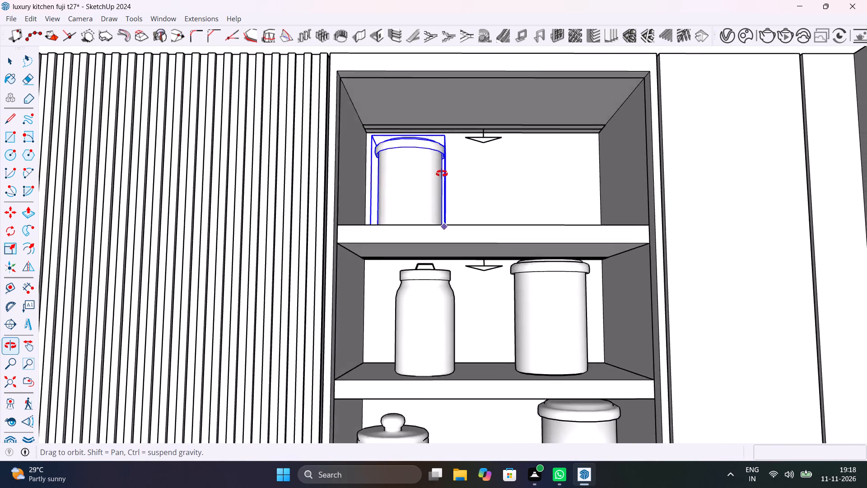
pyautogui.moveTo(442, 174); pyautogui.dragTo(439, 244, button='middle')
pyautogui.scroll(8, 442, 245)
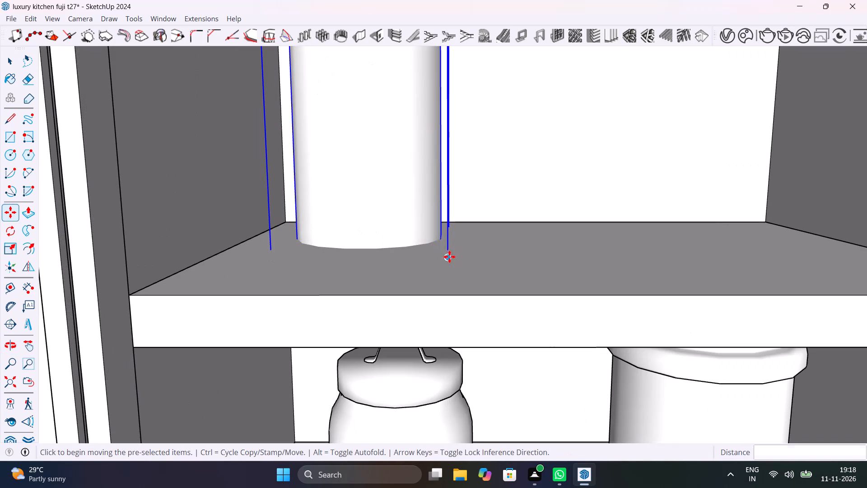
pyautogui.click(449, 257)
pyautogui.click(452, 249)
pyautogui.scroll(-19, 468, 274)
pyautogui.press('space')
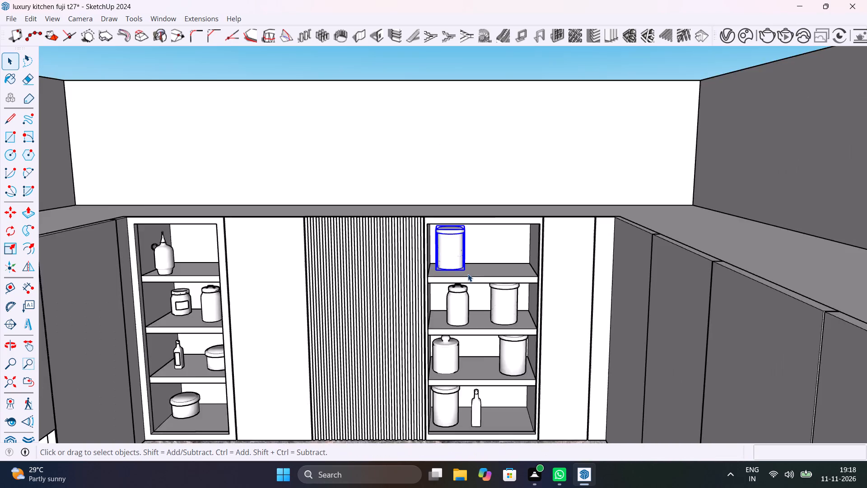
pyautogui.scroll(-8, 468, 274)
pyautogui.moveTo(420, 318); pyautogui.dragTo(374, 271, button='middle')
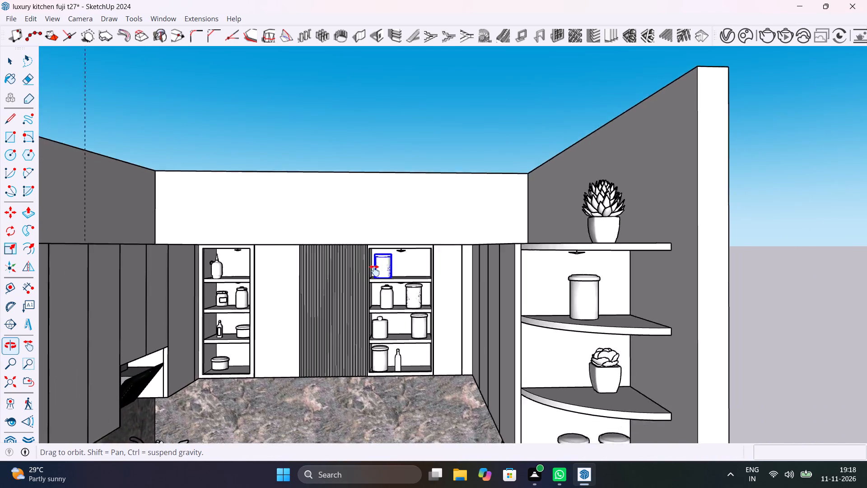
pyautogui.moveTo(374, 271); pyautogui.dragTo(401, 281, button='middle')
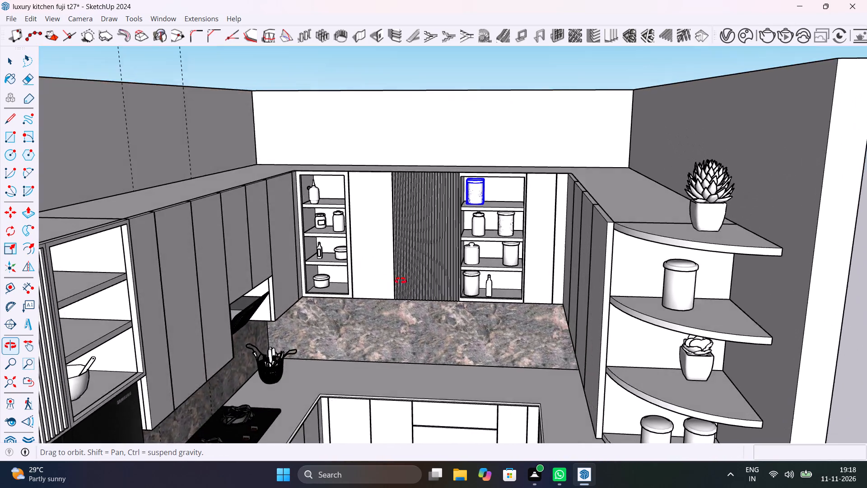
pyautogui.moveTo(401, 281); pyautogui.dragTo(425, 279, button='middle')
pyautogui.click(536, 55)
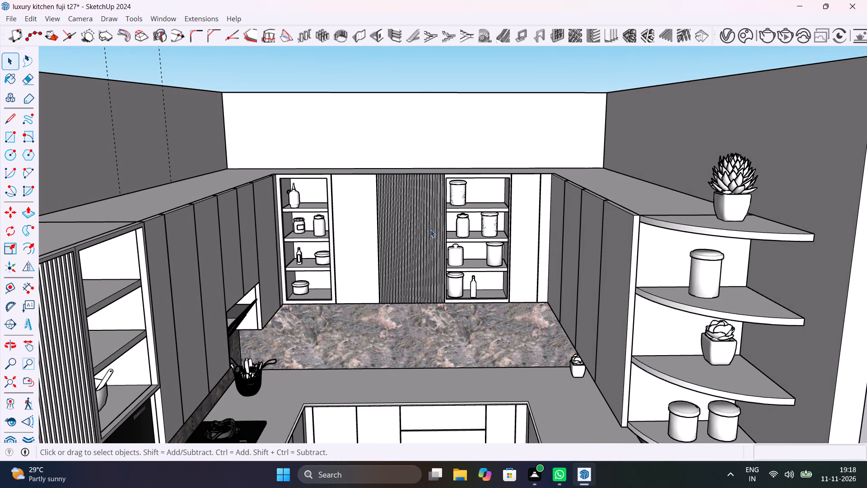
# Reopen Chaos Cosmos, look through the online "jar" results and download Jars 193 010.
pyautogui.click(739, 31)
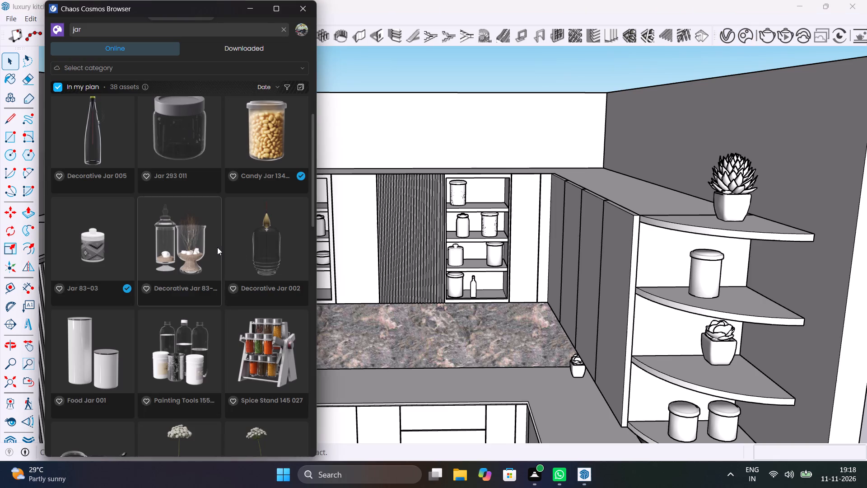
pyautogui.scroll(-3, 217, 247)
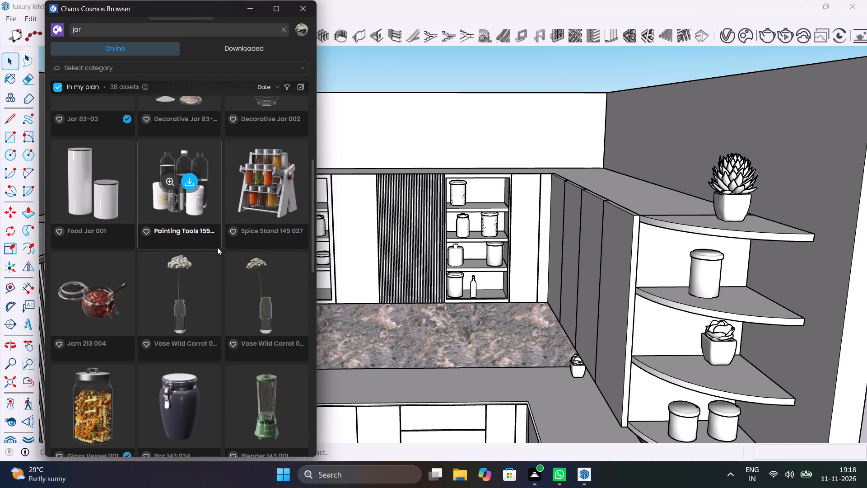
pyautogui.scroll(-6, 217, 247)
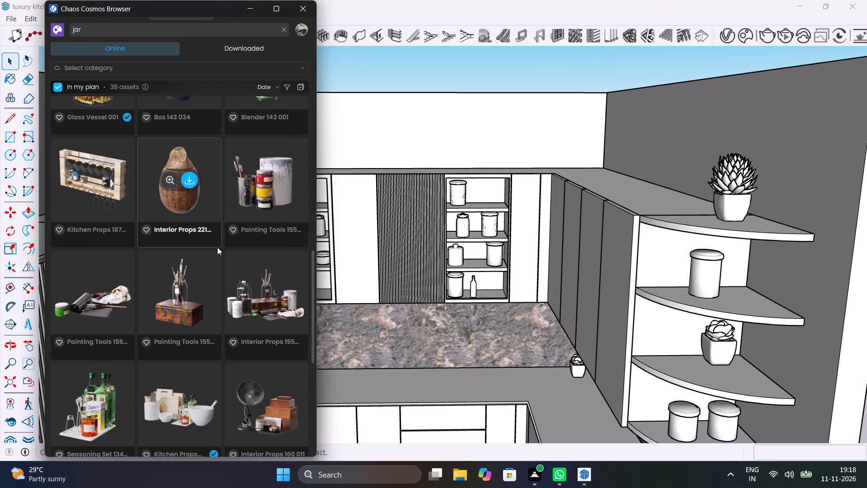
pyautogui.scroll(-3, 217, 247)
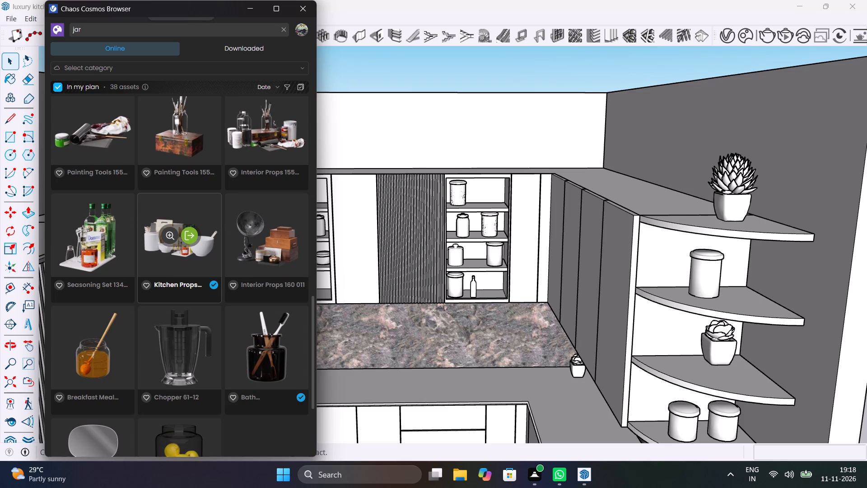
pyautogui.scroll(-2, 217, 247)
pyautogui.scroll(4, 217, 247)
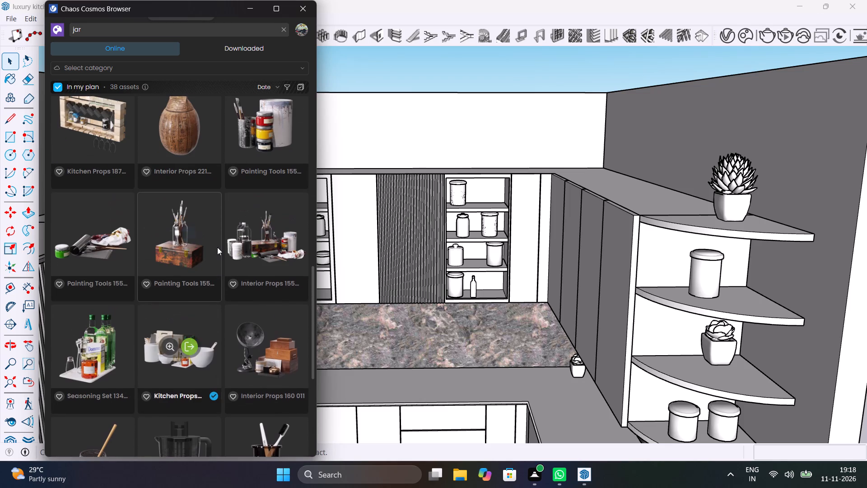
pyautogui.scroll(12, 217, 247)
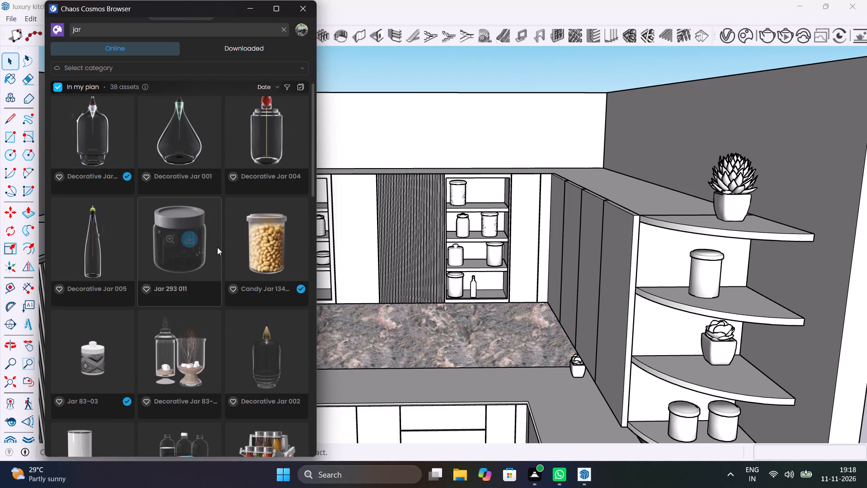
pyautogui.scroll(1, 217, 247)
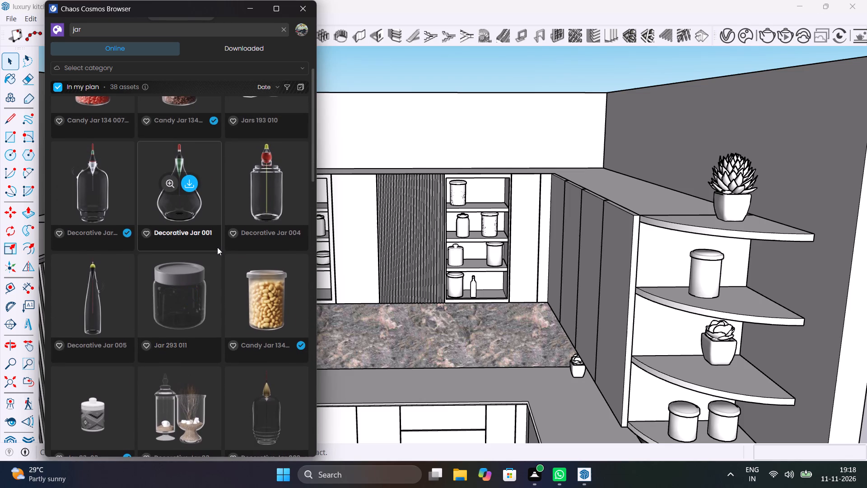
pyautogui.scroll(2, 217, 247)
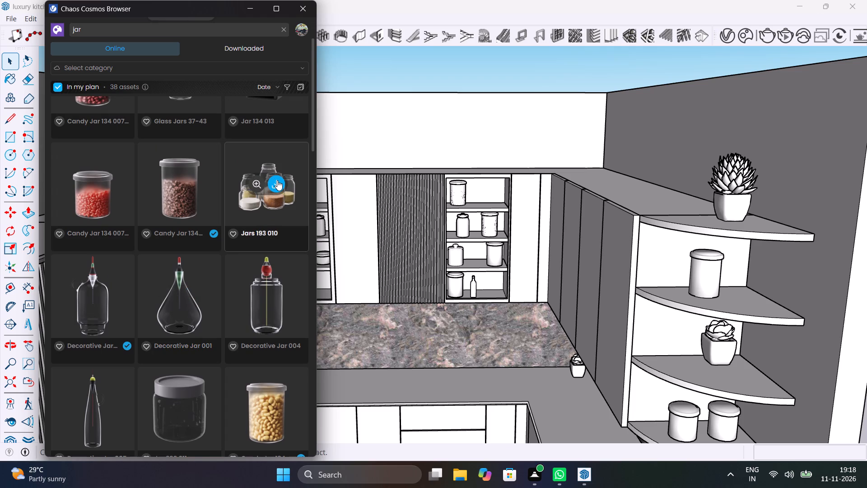
pyautogui.click(277, 180)
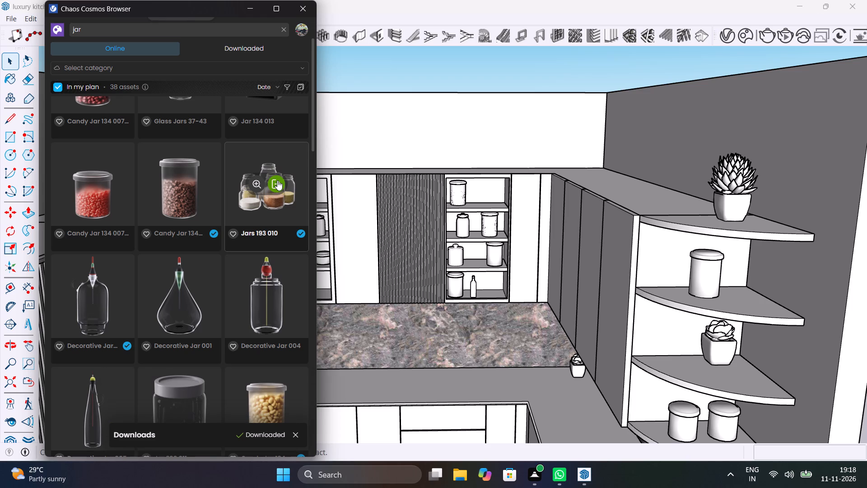
# Import Jars 193 010, place the set in the empty space outside the room, and close the Chaos Cosmos browser.
pyautogui.click(277, 180)
pyautogui.scroll(-9, 561, 281)
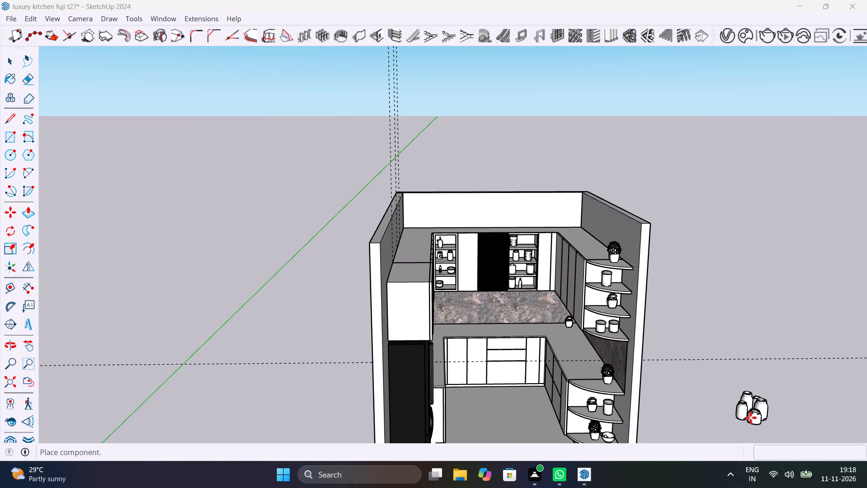
pyautogui.click(749, 416)
pyautogui.scroll(10, 768, 412)
pyautogui.press('space')
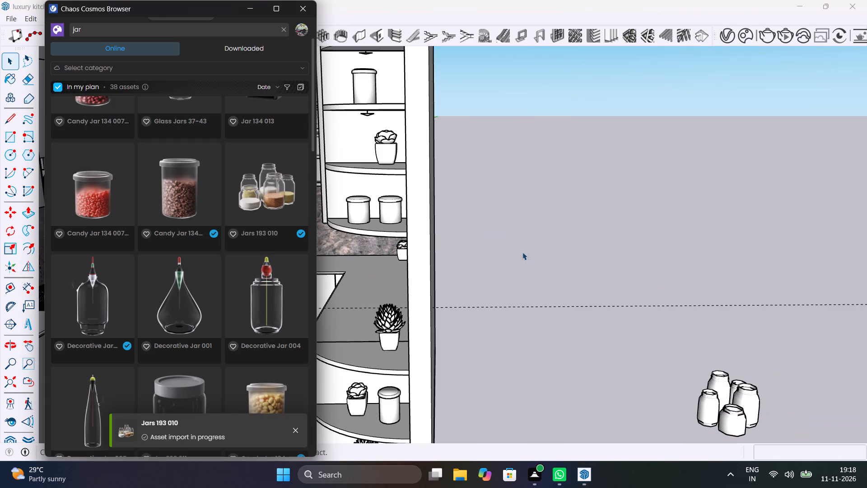
pyautogui.click(307, 8)
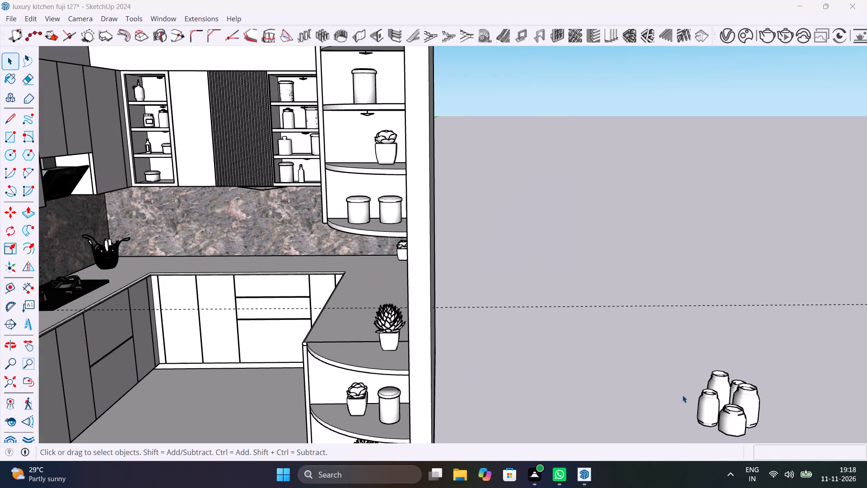
# Explode the imported jar set outside the room into separate geometry.
pyautogui.click(722, 409)
pyautogui.scroll(-4, 723, 408)
pyautogui.keyDown('shift'); pyautogui.moveTo(723, 408); pyautogui.dragTo(627, 358, button='middle'); pyautogui.keyUp('shift')
pyautogui.scroll(1, 627, 358)
pyautogui.rightClick(630, 358)
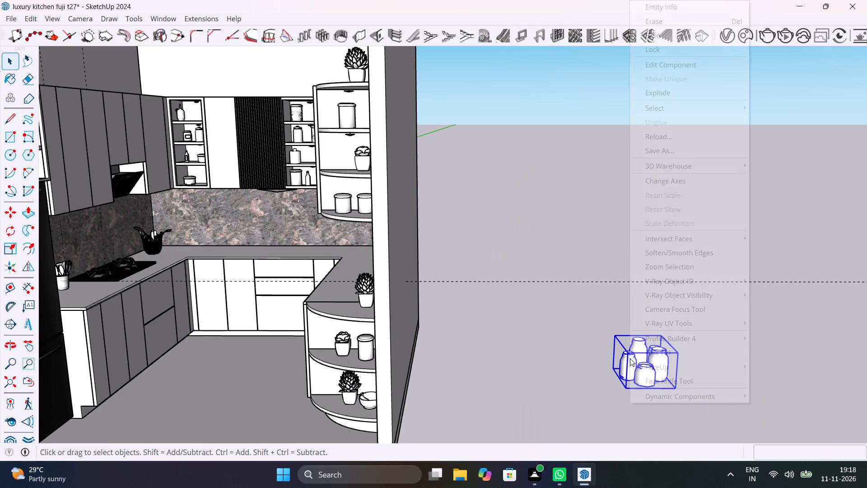
pyautogui.click(696, 91)
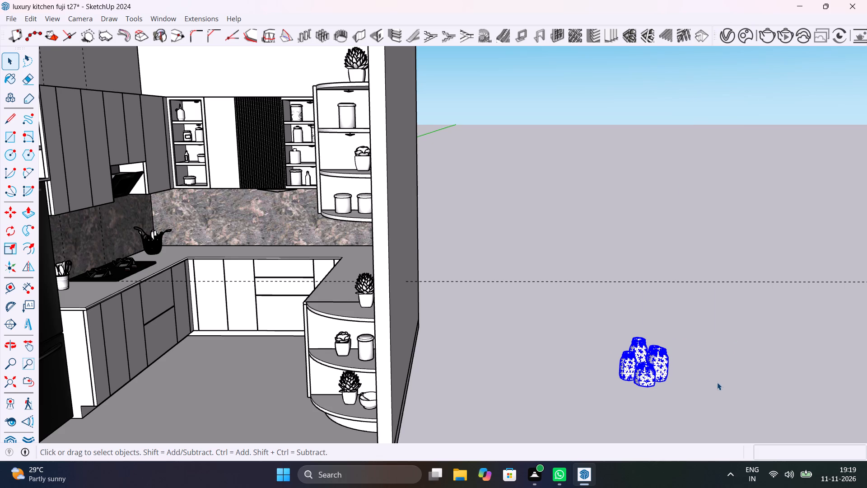
# Select all connected geometry of the short front jar in the exploded set and make it a group.
pyautogui.scroll(7, 662, 382)
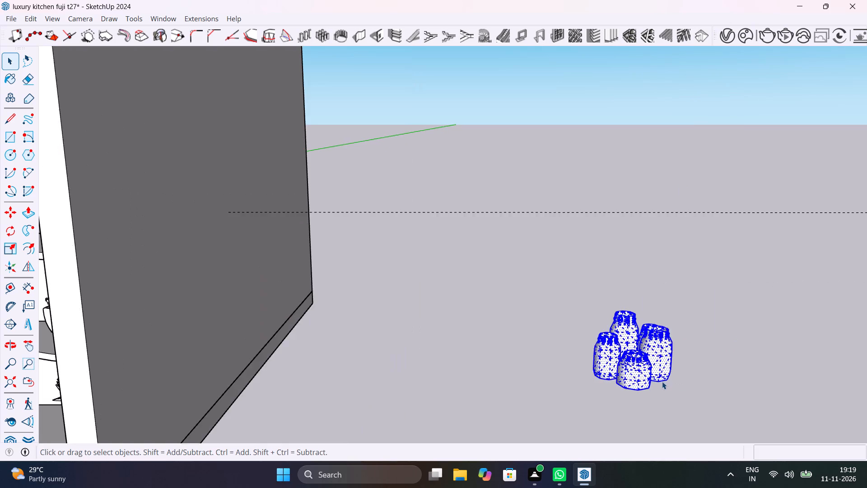
pyautogui.scroll(3, 662, 381)
pyautogui.click(798, 367)
pyautogui.click(633, 368)
pyautogui.scroll(5, 633, 368)
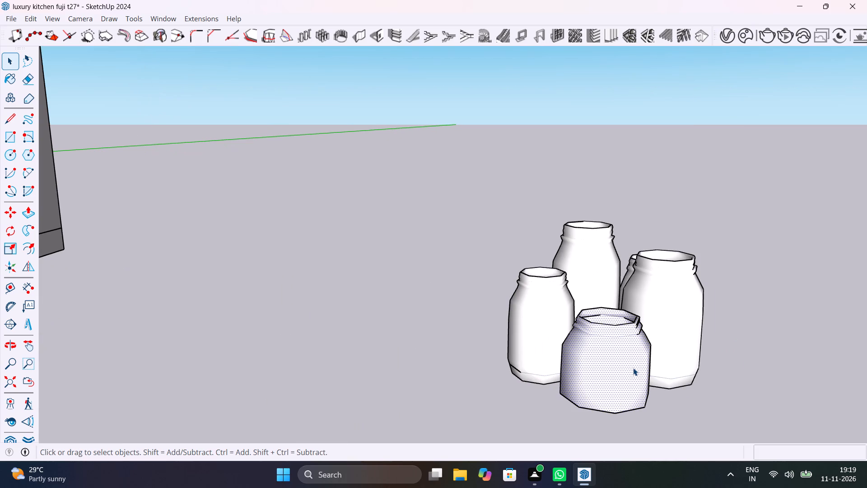
pyautogui.rightClick(633, 368)
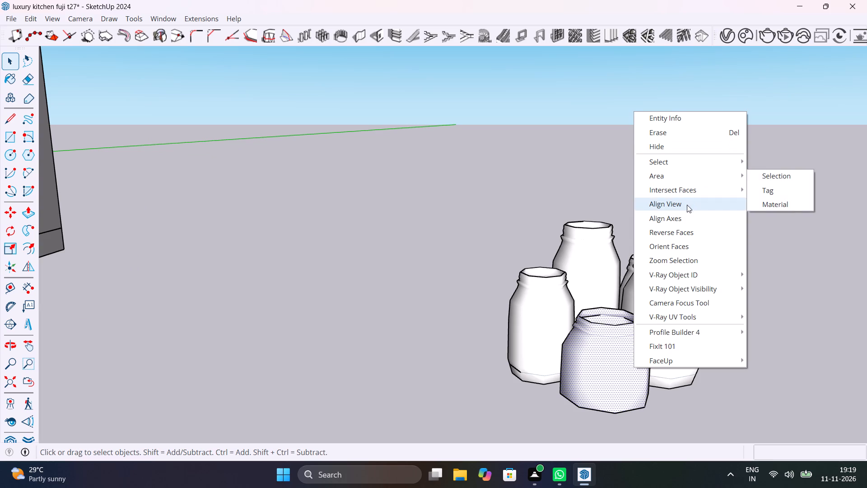
pyautogui.click(396, 343)
pyautogui.doubleClick(606, 373)
pyautogui.rightClick(606, 373)
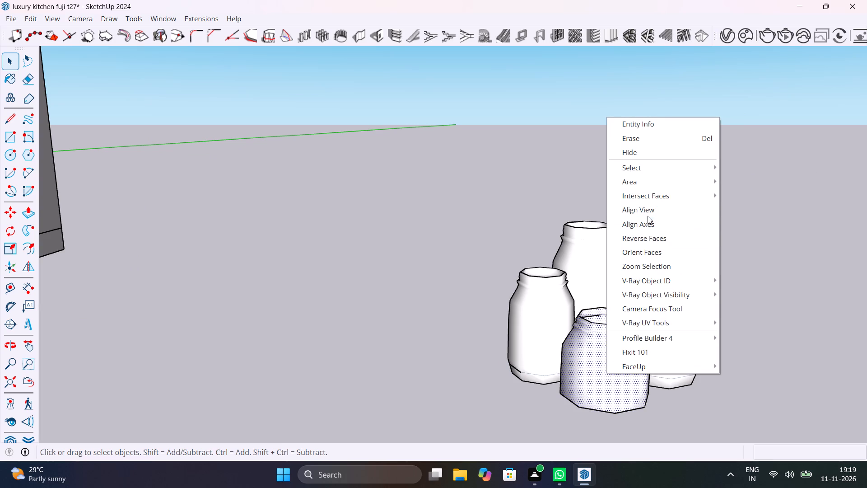
pyautogui.click(445, 408)
pyautogui.tripleClick(617, 382)
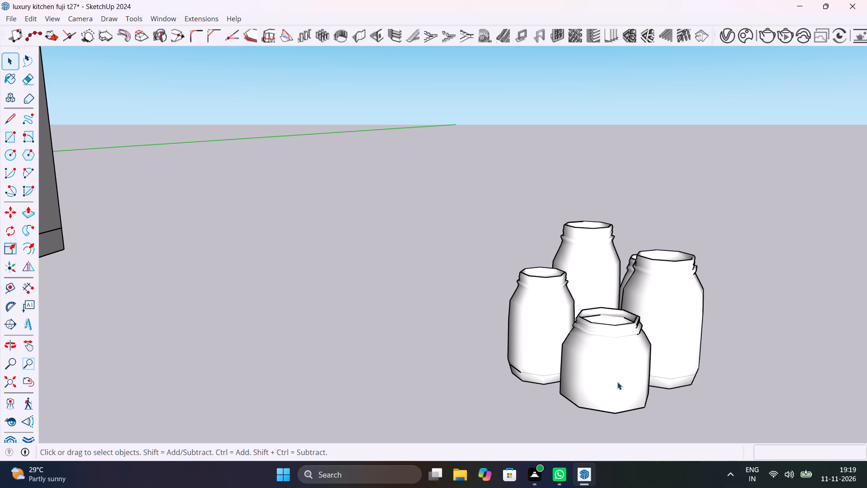
pyautogui.click(617, 382)
pyautogui.rightClick(617, 382)
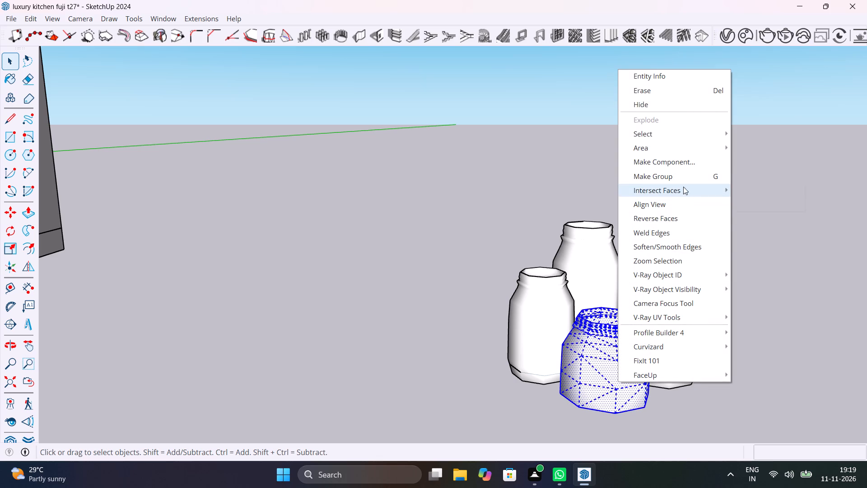
pyautogui.click(683, 177)
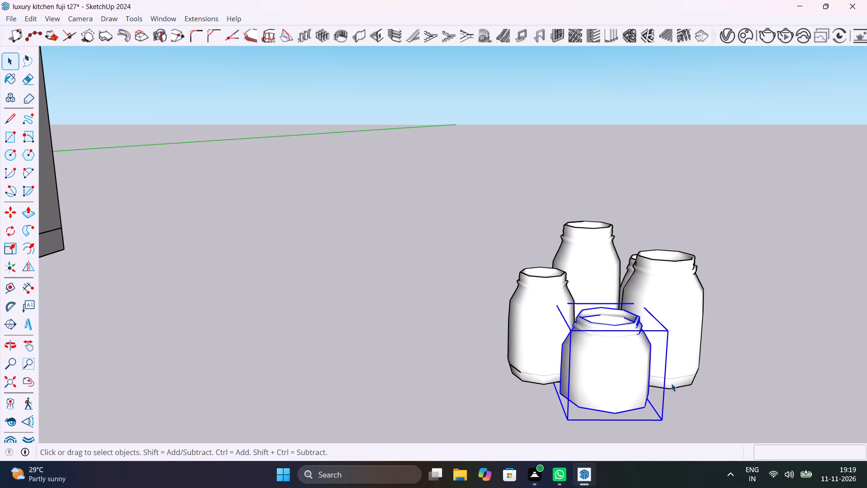
# Move the short jar from outside the room onto the top shelf of the open unit right of the fluted panel, beside the candy jar.
pyautogui.press('m')
pyautogui.click(562, 422)
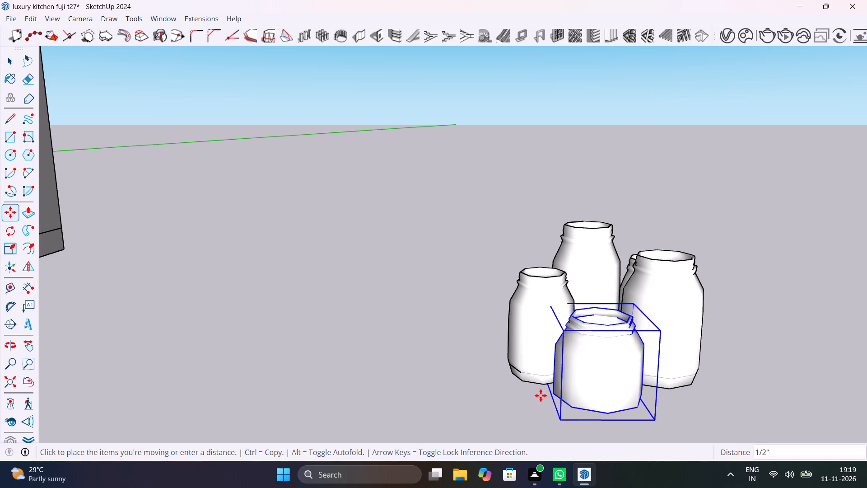
pyautogui.scroll(-20, 561, 399)
pyautogui.scroll(-1, 561, 399)
pyautogui.keyDown('shift'); pyautogui.moveTo(298, 325); pyautogui.dragTo(525, 396, button='middle'); pyautogui.keyUp('shift')
pyautogui.scroll(7, 481, 332)
pyautogui.scroll(6, 630, 169)
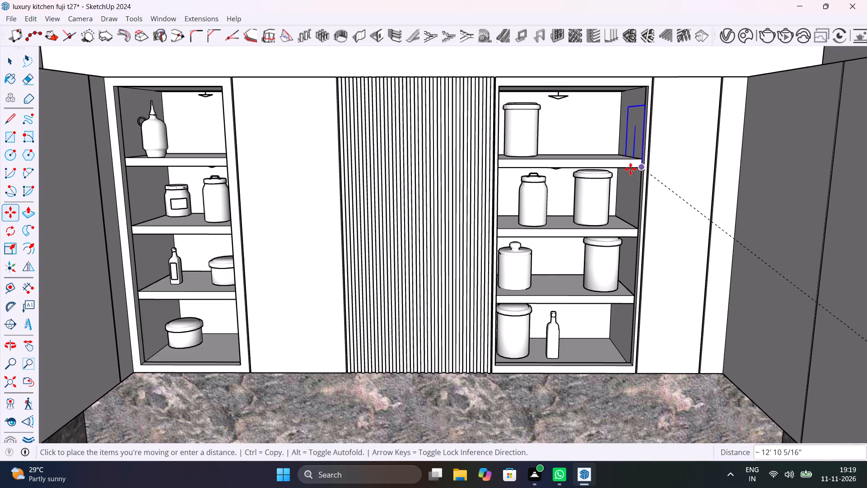
pyautogui.click(559, 161)
# Scale the short jar down uniformly to fit the top shelf of the open unit.
pyautogui.moveTo(591, 159); pyautogui.dragTo(521, 299, button='middle')
pyautogui.scroll(1, 591, 159)
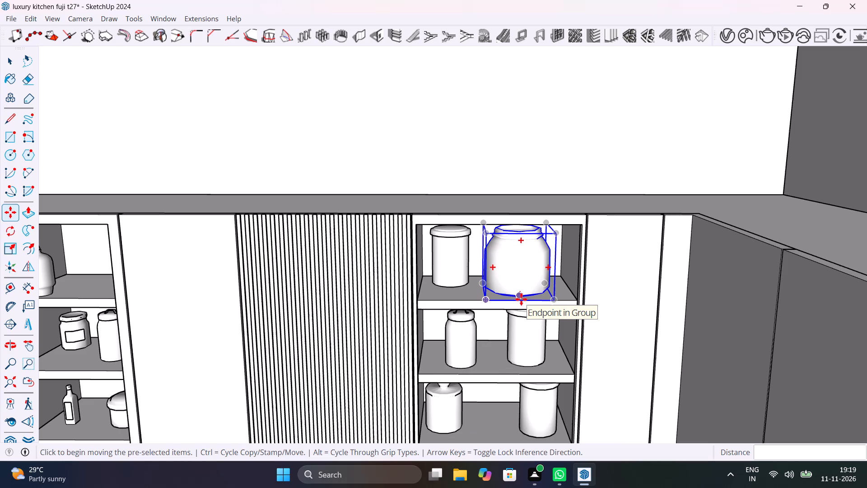
pyautogui.press('s')
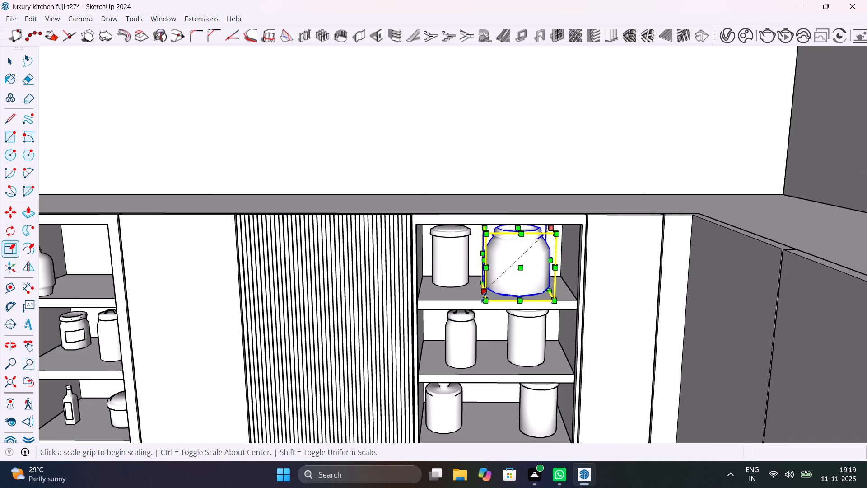
pyautogui.click(484, 298)
pyautogui.click(500, 290)
pyautogui.press('space')
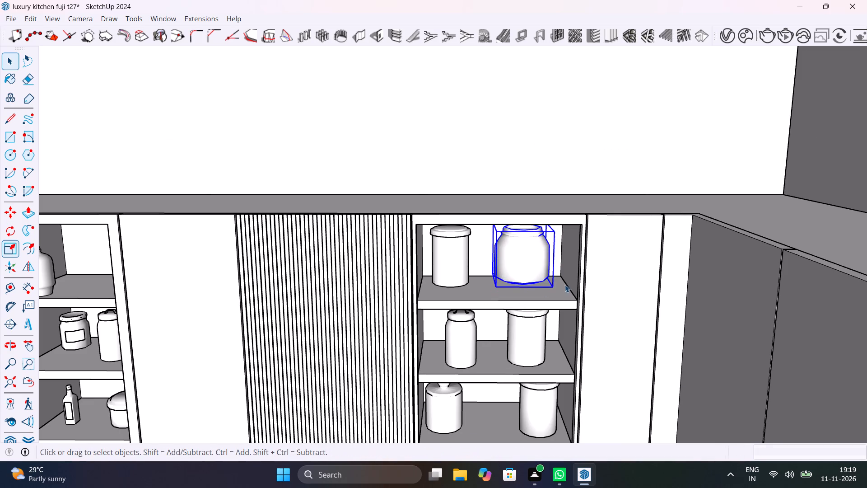
# Move the short jar about 2 15/16" toward the front of the top shelf, near the unit's right side panel.
pyautogui.press('m')
pyautogui.click(555, 286)
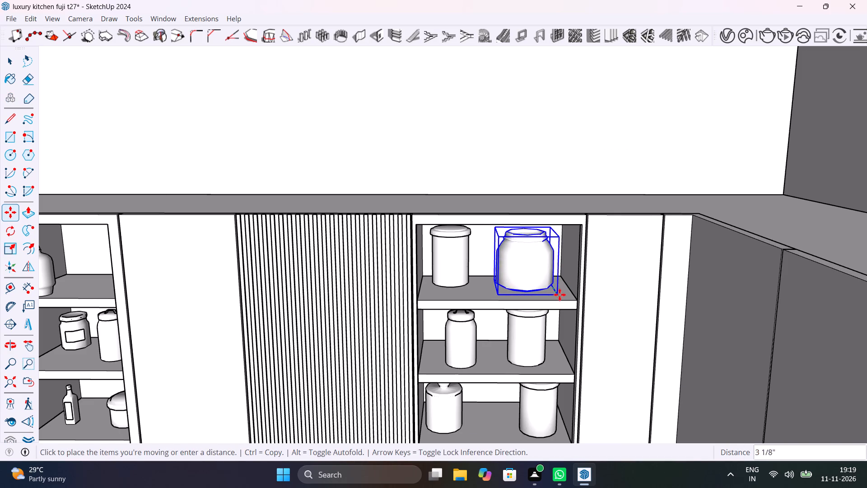
pyautogui.scroll(10, 560, 295)
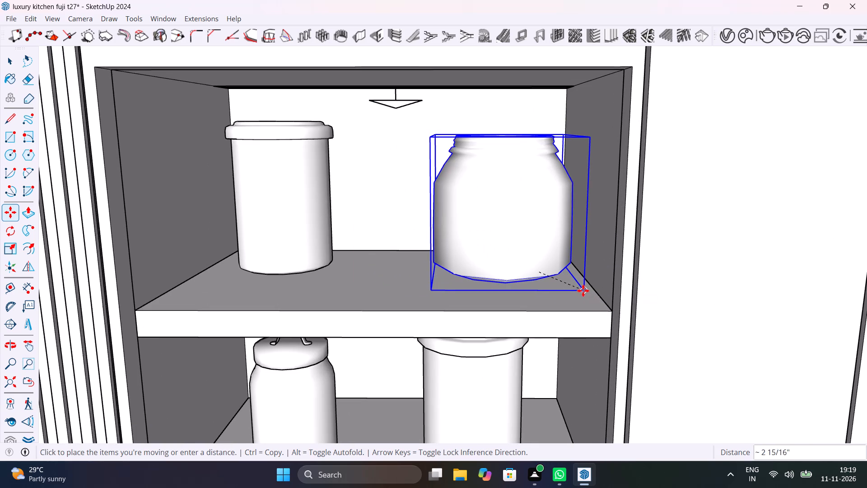
pyautogui.click(582, 291)
pyautogui.scroll(-11, 539, 297)
pyautogui.press('space')
# Select all connected geometry of the wide jar on the right of the remaining set outside the room and make it a group.
pyautogui.scroll(-4, 506, 314)
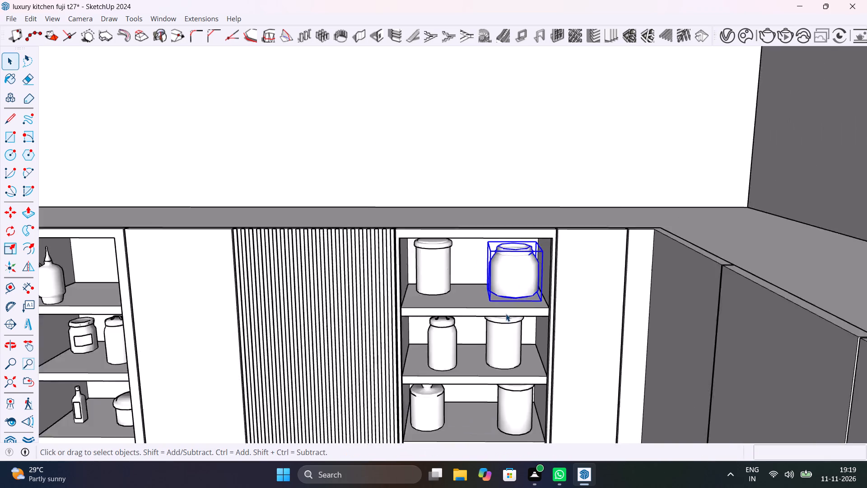
pyautogui.scroll(-20, 506, 314)
pyautogui.scroll(-3, 506, 314)
pyautogui.moveTo(672, 409); pyautogui.dragTo(648, 334, button='middle')
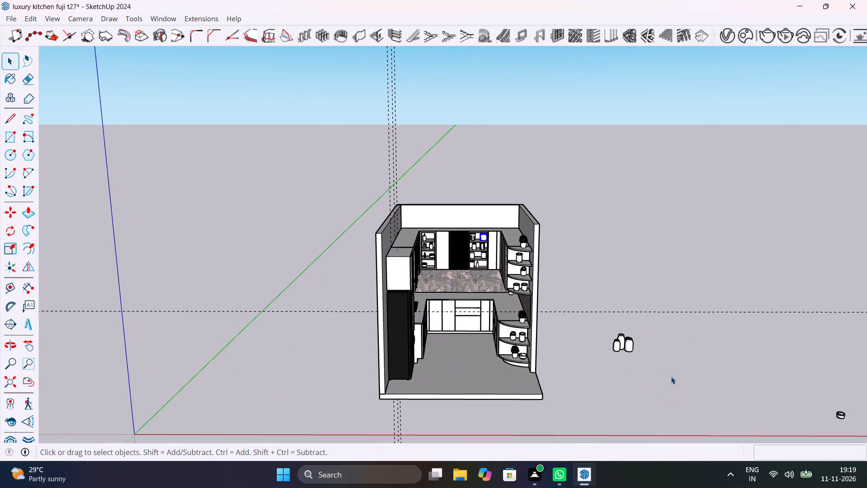
pyautogui.click(671, 376)
pyautogui.scroll(17, 644, 362)
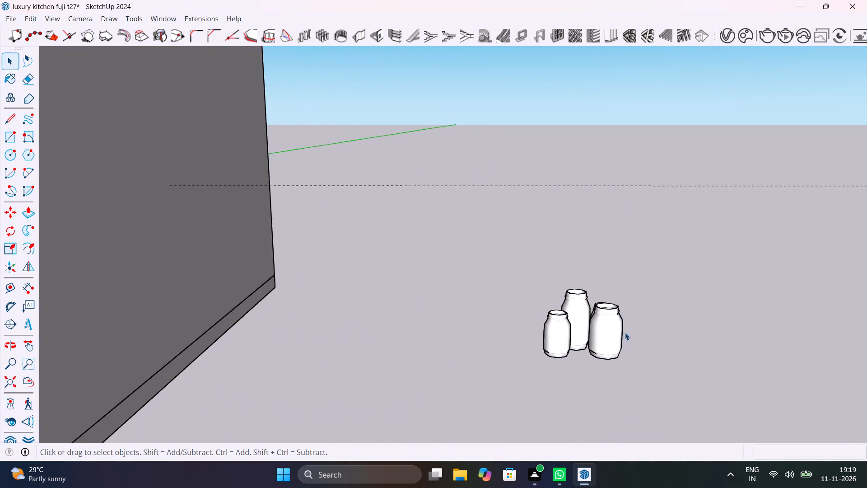
pyautogui.scroll(2, 625, 333)
pyautogui.moveTo(581, 356); pyautogui.dragTo(637, 391, button='middle')
pyautogui.tripleClick(614, 309)
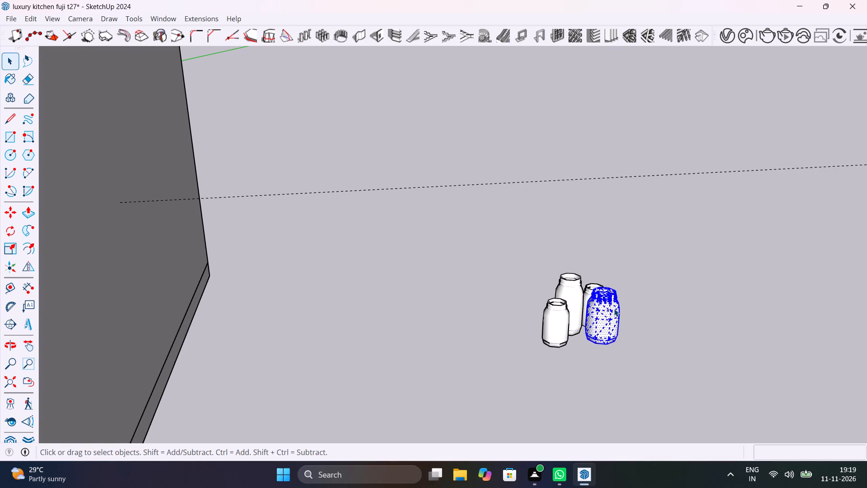
pyautogui.rightClick(614, 309)
pyautogui.click(673, 119)
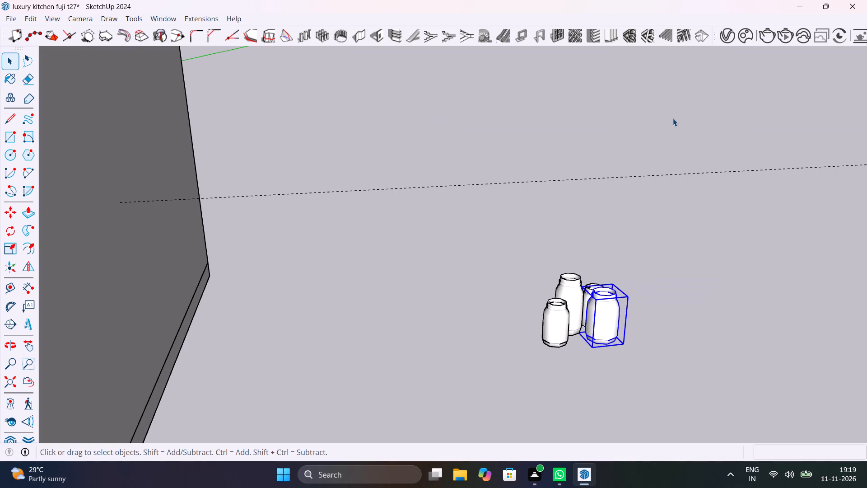
# Move the grouped wide jar onto the lowest shelf of the open unit left of the fluted panel, beside the lidded pot.
pyautogui.press('m')
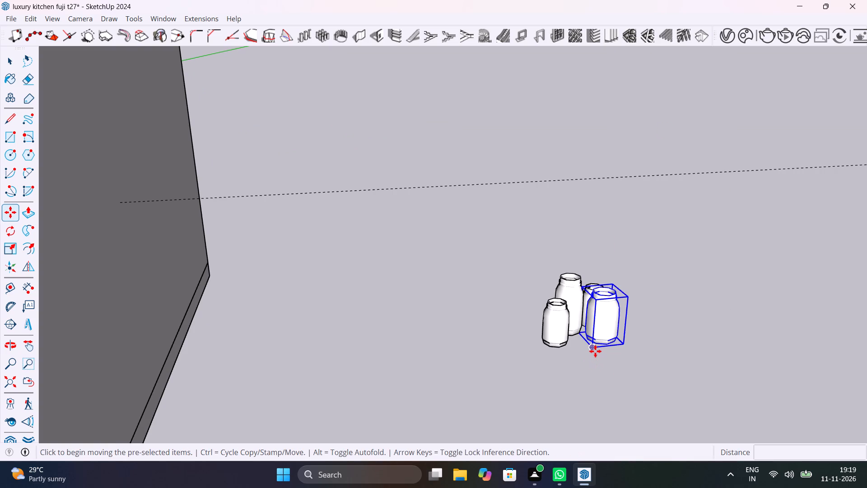
pyautogui.click(595, 351)
pyautogui.scroll(-19, 653, 382)
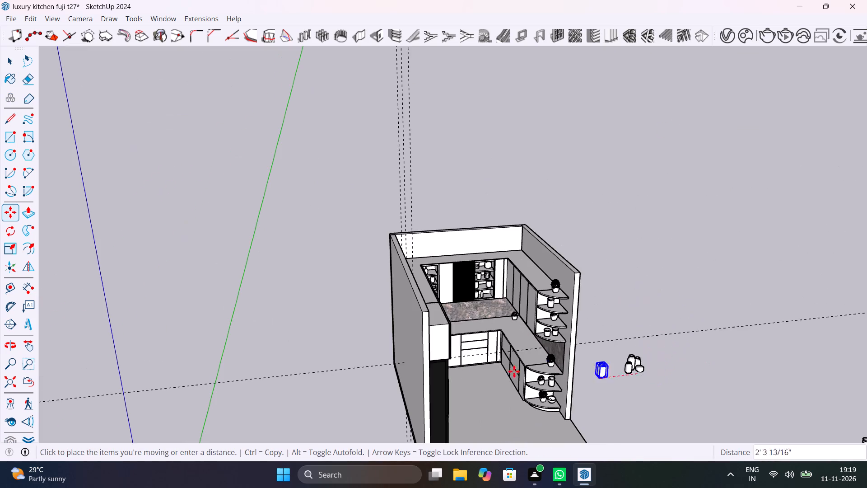
pyautogui.scroll(10, 460, 302)
pyautogui.keyDown('shift'); pyautogui.moveTo(460, 302); pyautogui.dragTo(464, 323, button='middle'); pyautogui.keyUp('shift')
pyautogui.scroll(16, 448, 336)
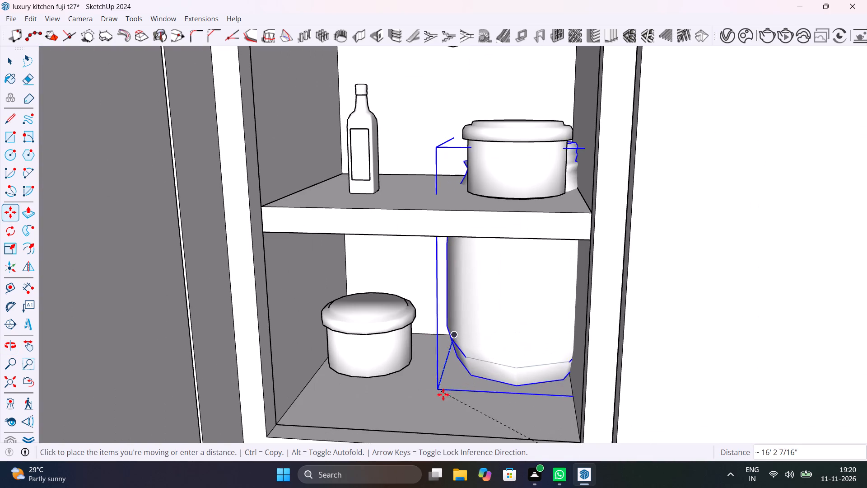
pyautogui.click(404, 410)
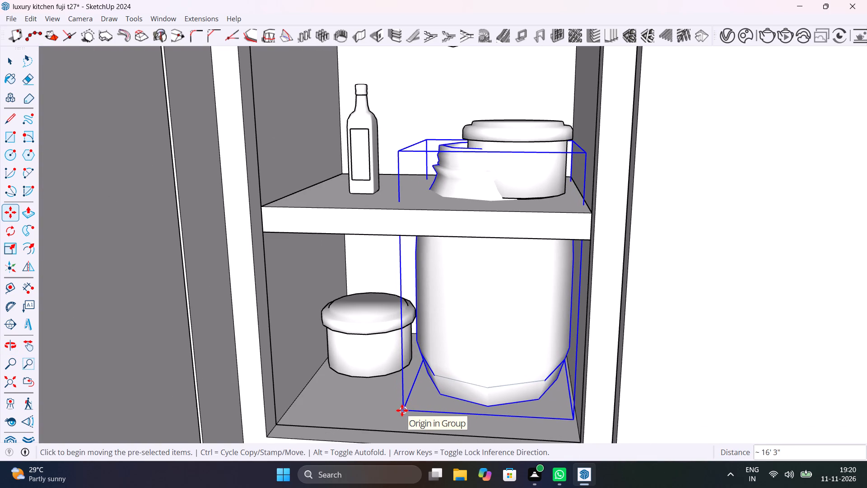
pyautogui.press('space')
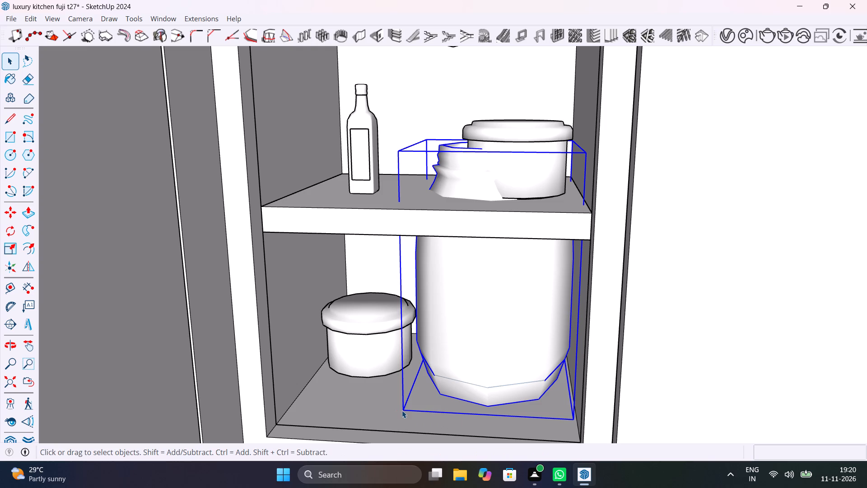
# Scale the wide jar uniformly to about 0.51 so it fits within the lowest shelf's height.
pyautogui.press('s')
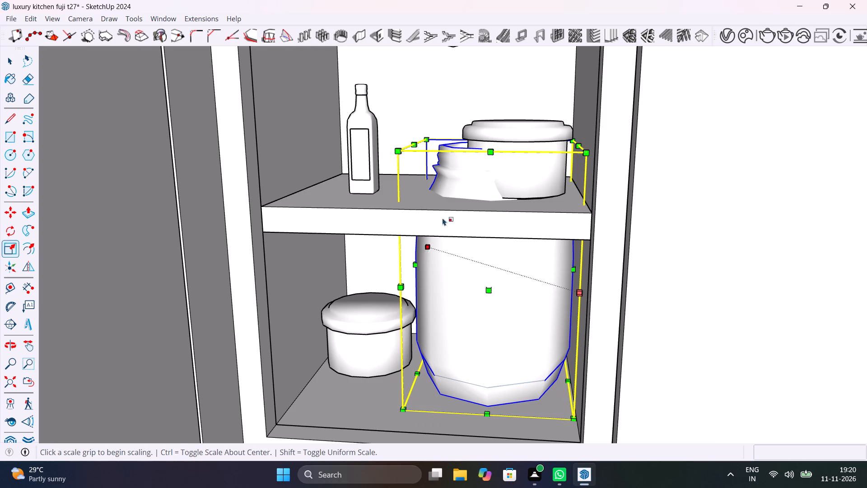
pyautogui.click(427, 139)
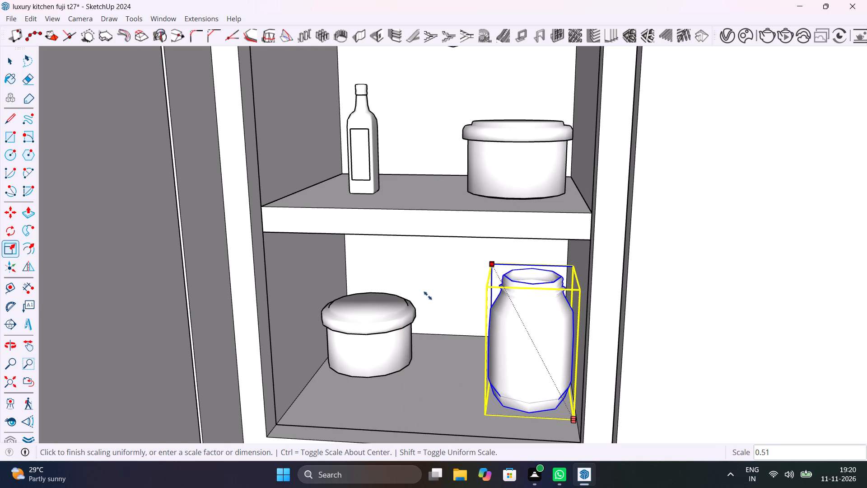
pyautogui.click(428, 296)
pyautogui.press('space')
# Move the scaled jar about 1 9/16" along the lowest shelf toward the lidded pot.
pyautogui.press('m')
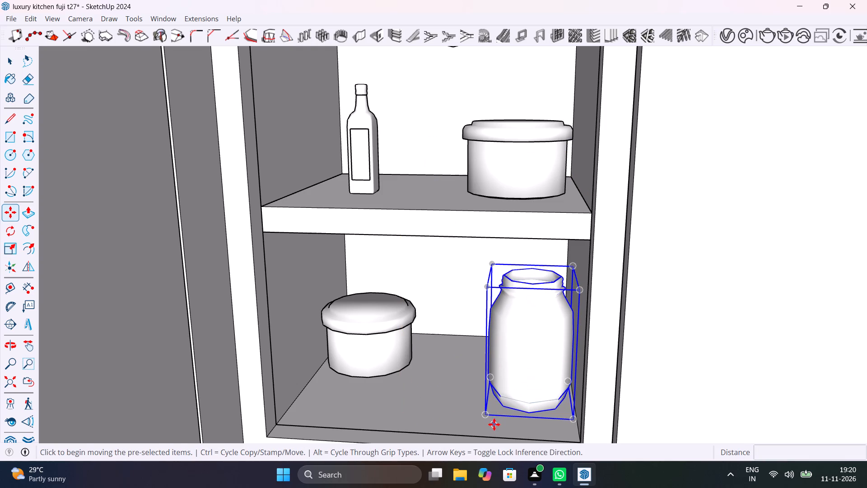
pyautogui.click(484, 414)
pyautogui.click(454, 407)
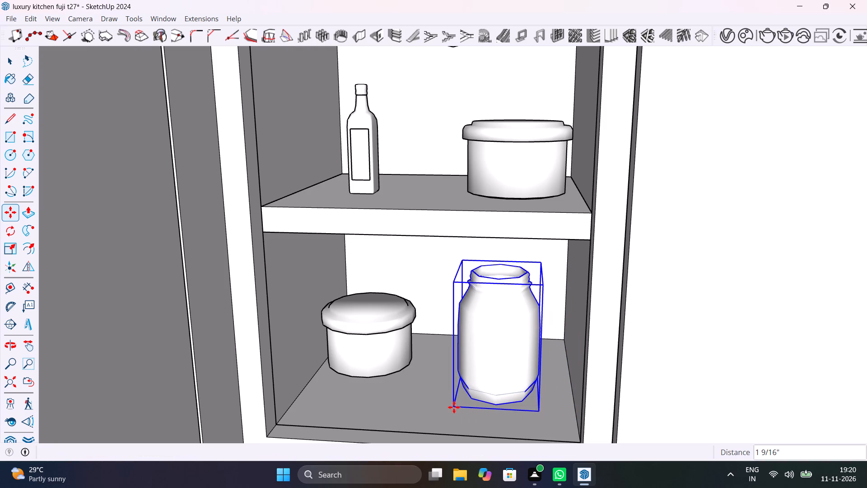
pyautogui.scroll(-20, 506, 409)
pyautogui.scroll(-1, 506, 409)
pyautogui.press('space')
# Select all connected geometry of the leftmost jar in the remaining set outside the room and make it a group.
pyautogui.scroll(-1, 506, 409)
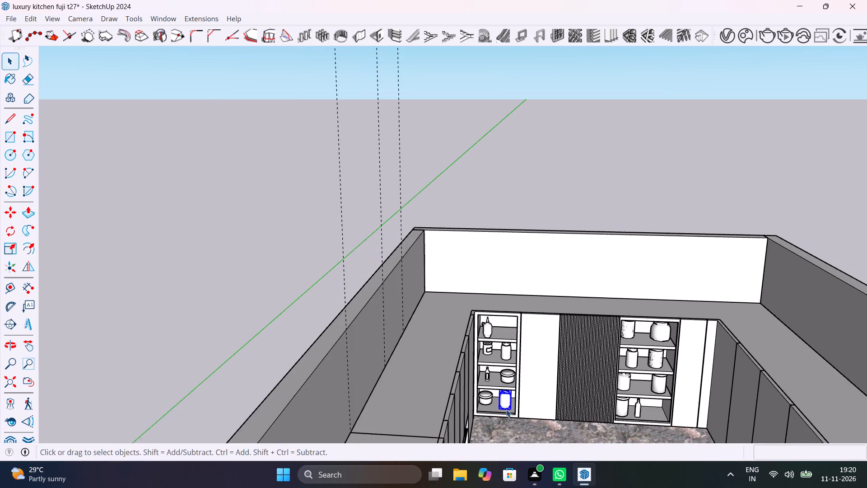
pyautogui.scroll(-1, 550, 431)
pyautogui.keyDown('shift'); pyautogui.moveTo(547, 429); pyautogui.dragTo(529, 338, button='middle'); pyautogui.keyUp('shift')
pyautogui.scroll(-6, 614, 374)
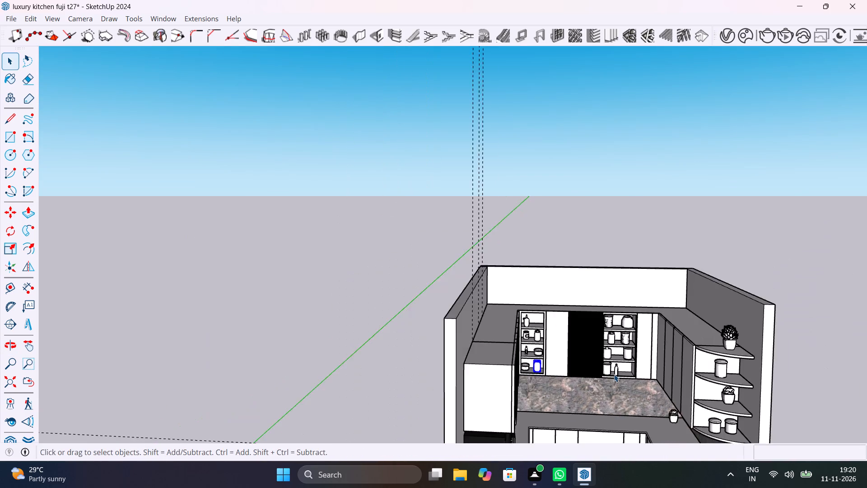
pyautogui.scroll(-2, 614, 374)
pyautogui.keyDown('shift'); pyautogui.moveTo(617, 408); pyautogui.dragTo(468, 336, button='middle'); pyautogui.keyUp('shift')
pyautogui.scroll(5, 669, 405)
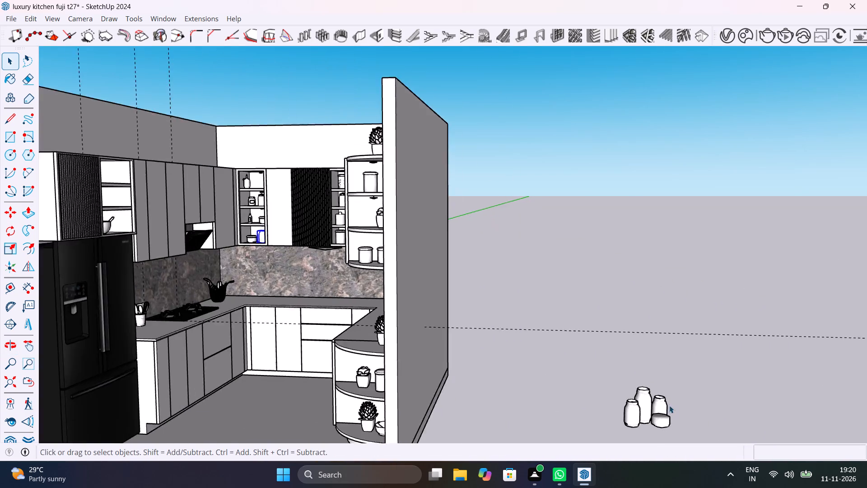
pyautogui.scroll(11, 669, 405)
pyautogui.keyDown('shift'); pyautogui.moveTo(604, 417); pyautogui.dragTo(499, 329, button='middle'); pyautogui.keyUp('shift')
pyautogui.tripleClick(545, 333)
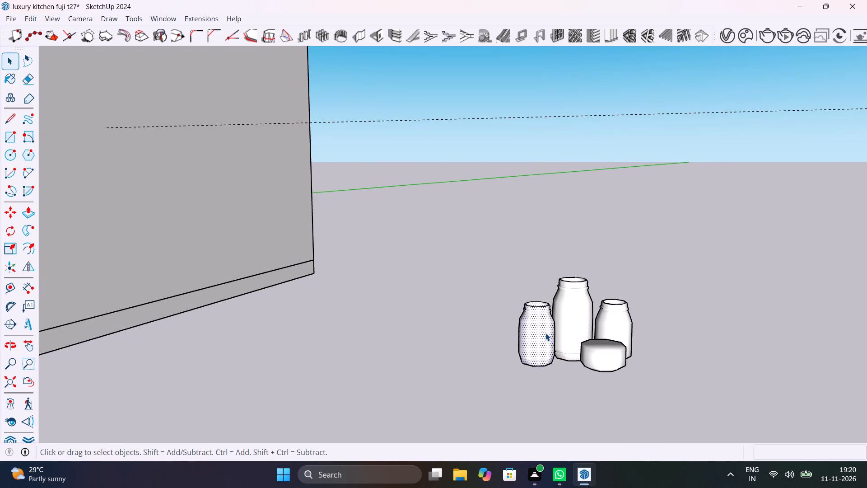
pyautogui.click(545, 333)
pyautogui.doubleClick(545, 333)
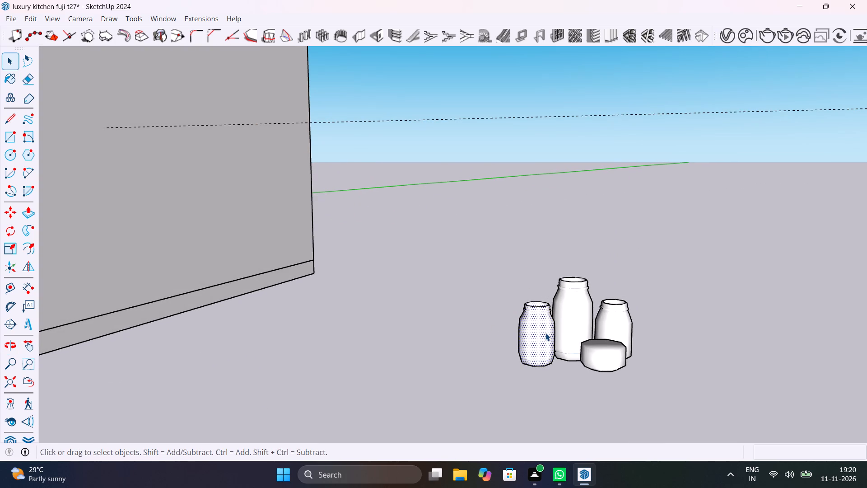
pyautogui.tripleClick(545, 333)
pyautogui.rightClick(545, 333)
pyautogui.click(614, 127)
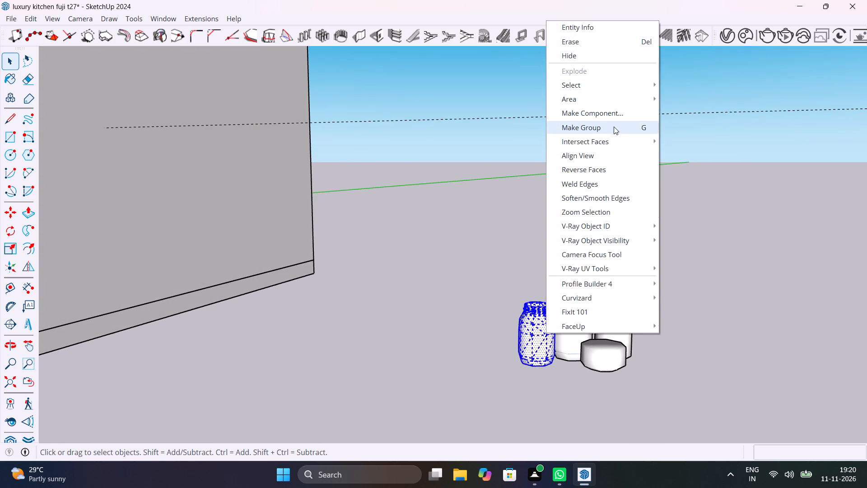
# Move the grouped jar onto the top shelf of the open unit left of the fluted panel, beside the spouted bottle.
pyautogui.press('m')
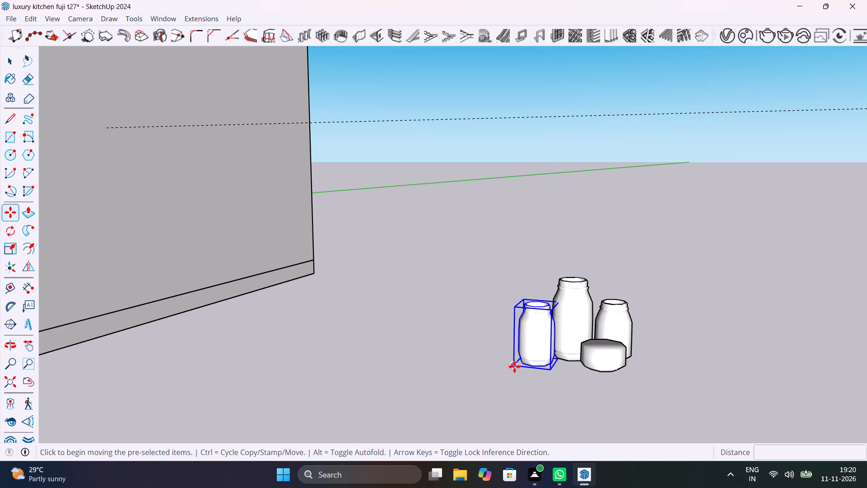
pyautogui.click(512, 368)
pyautogui.scroll(-19, 444, 439)
pyautogui.keyDown('shift'); pyautogui.moveTo(377, 384); pyautogui.dragTo(396, 388, button='middle'); pyautogui.keyUp('shift')
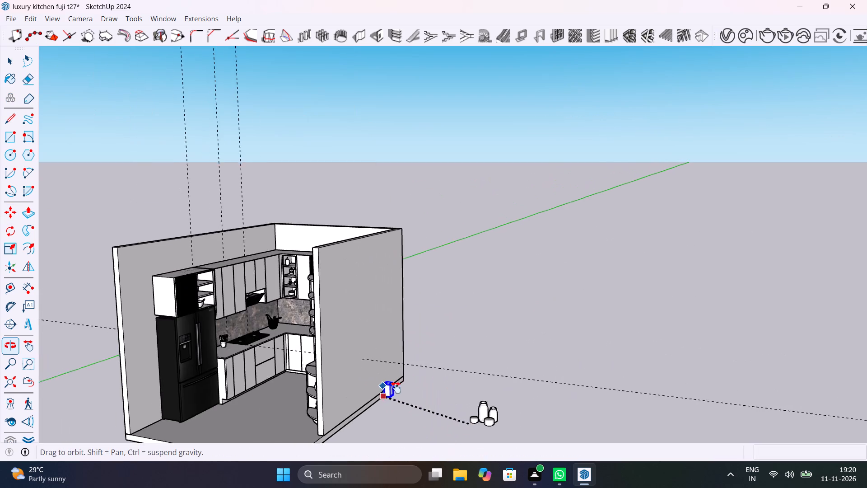
pyautogui.keyDown('shift'); pyautogui.moveTo(396, 388); pyautogui.dragTo(603, 442, button='middle'); pyautogui.keyUp('shift')
pyautogui.scroll(18, 500, 332)
pyautogui.keyDown('shift'); pyautogui.moveTo(500, 332); pyautogui.dragTo(587, 422, button='middle'); pyautogui.keyUp('shift')
pyautogui.scroll(4, 543, 312)
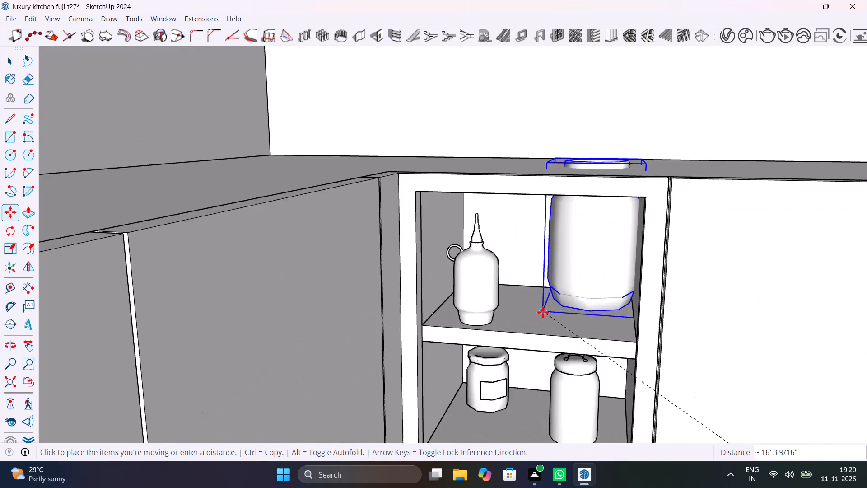
pyautogui.scroll(6, 543, 312)
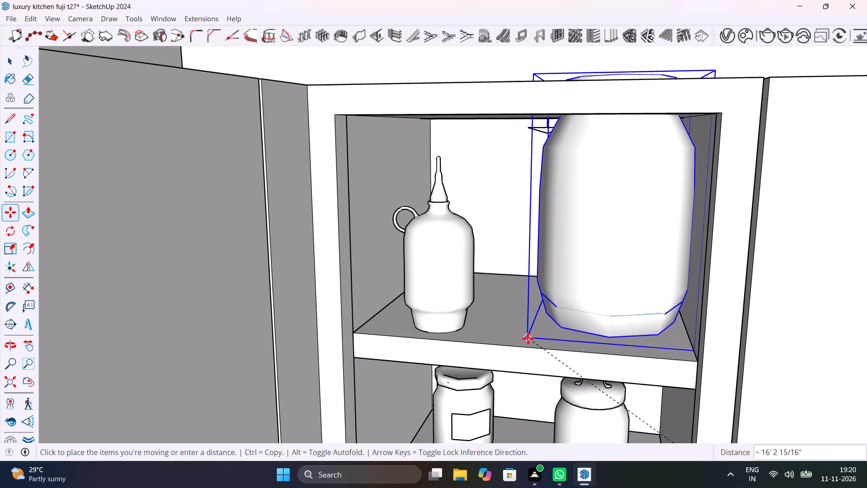
pyautogui.click(529, 334)
# Scale the jar down uniformly from its front bottom corner so it fits within the top shelf's height.
pyautogui.press('s')
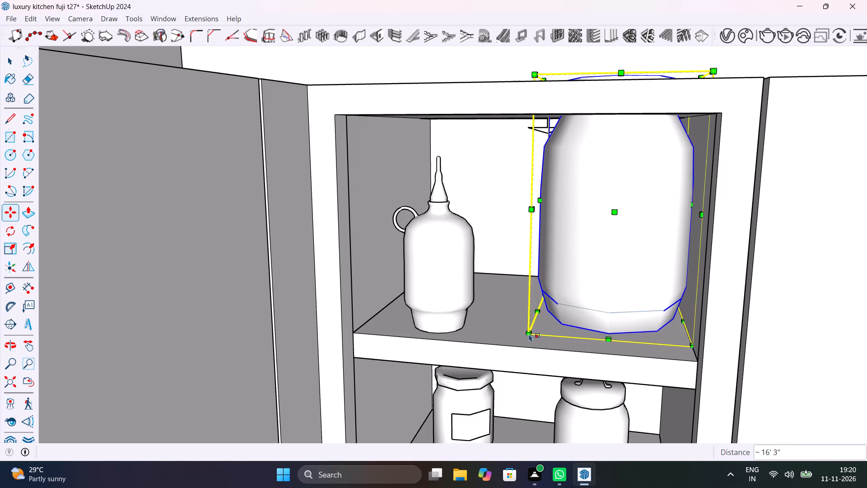
pyautogui.moveTo(586, 227); pyautogui.dragTo(595, 337, button='middle')
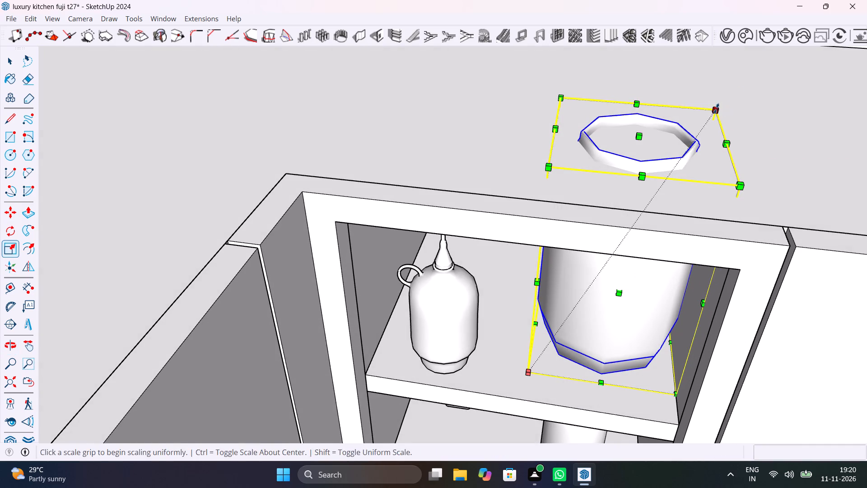
pyautogui.click(716, 108)
pyautogui.click(637, 232)
pyautogui.press('space')
# Move the scaled jar about 1 15/16" along the top shelf, away from the spouted bottle.
pyautogui.moveTo(615, 356); pyautogui.dragTo(615, 318, button='middle')
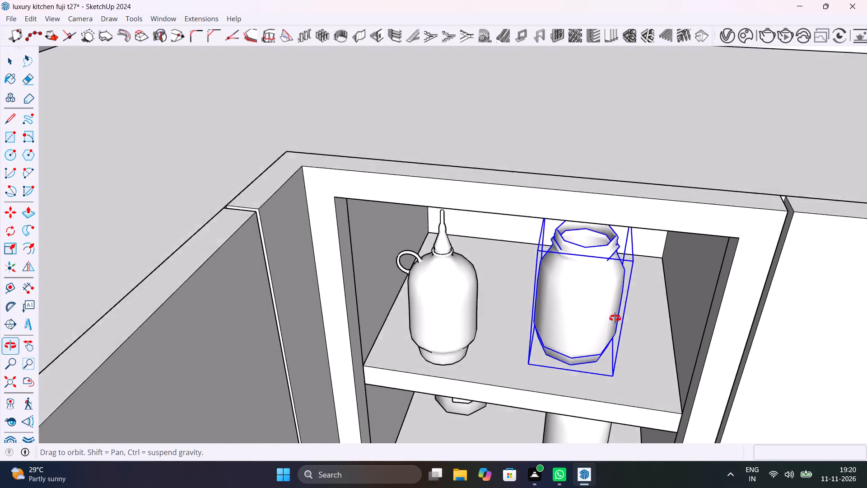
pyautogui.moveTo(615, 318); pyautogui.dragTo(625, 285, button='middle')
pyautogui.press('m')
pyautogui.click(539, 330)
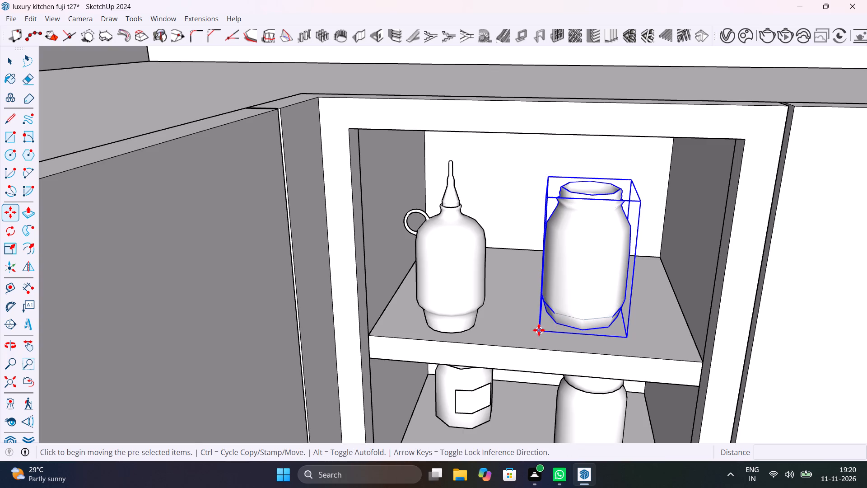
pyautogui.click(580, 322)
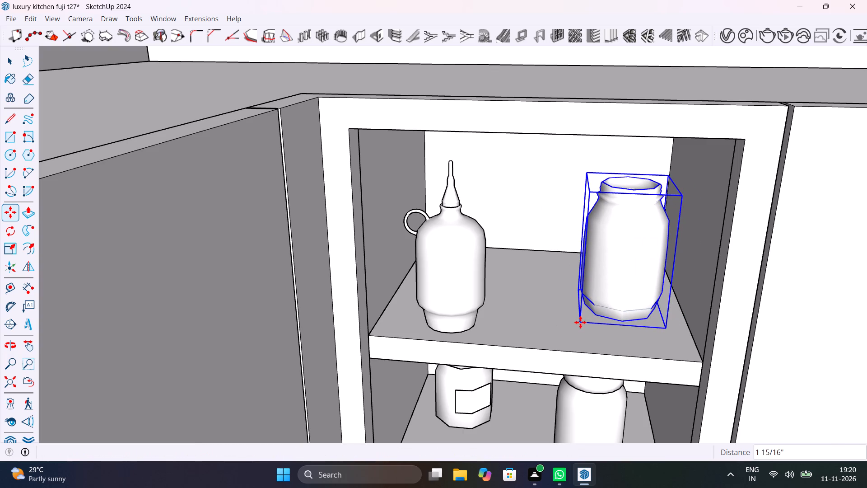
# Select all connected geometry of the tallest jar in the set outside the room and make it a group.
pyautogui.scroll(-13, 580, 322)
pyautogui.press('space')
pyautogui.scroll(-6, 575, 329)
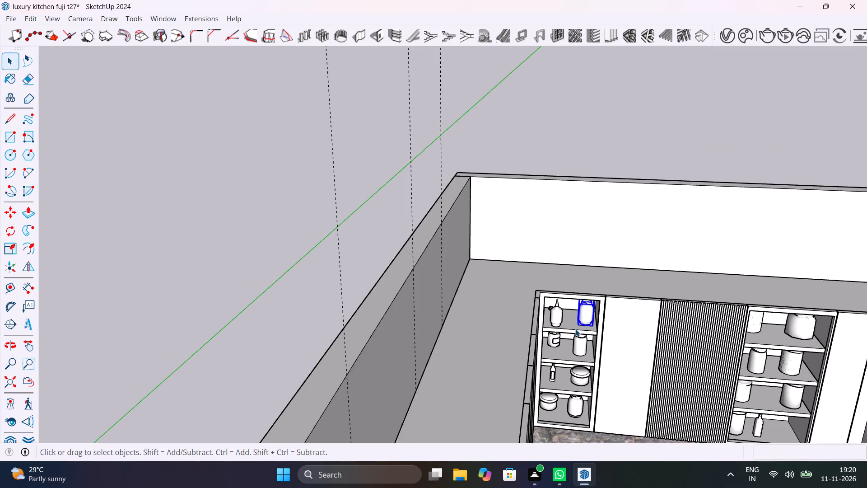
pyautogui.moveTo(617, 379); pyautogui.dragTo(490, 230, button='middle')
pyautogui.scroll(-3, 513, 234)
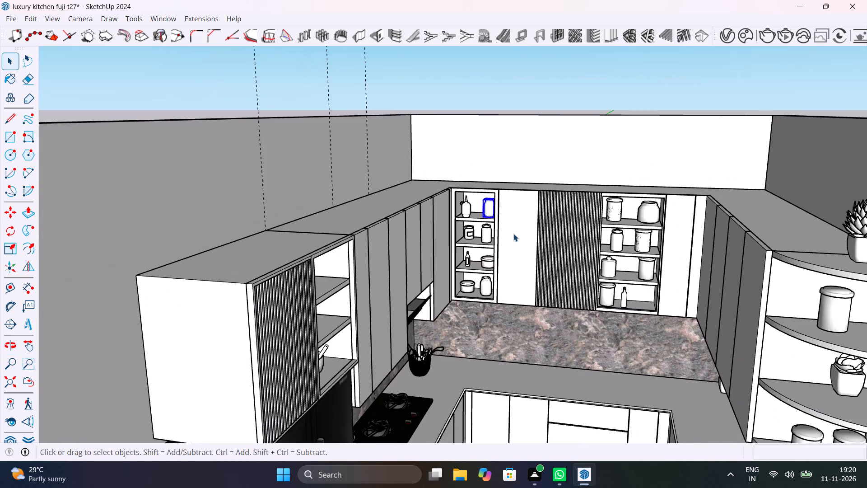
pyautogui.keyDown('shift'); pyautogui.moveTo(568, 299); pyautogui.dragTo(517, 231, button='middle'); pyautogui.keyUp('shift')
pyautogui.scroll(-7, 517, 231)
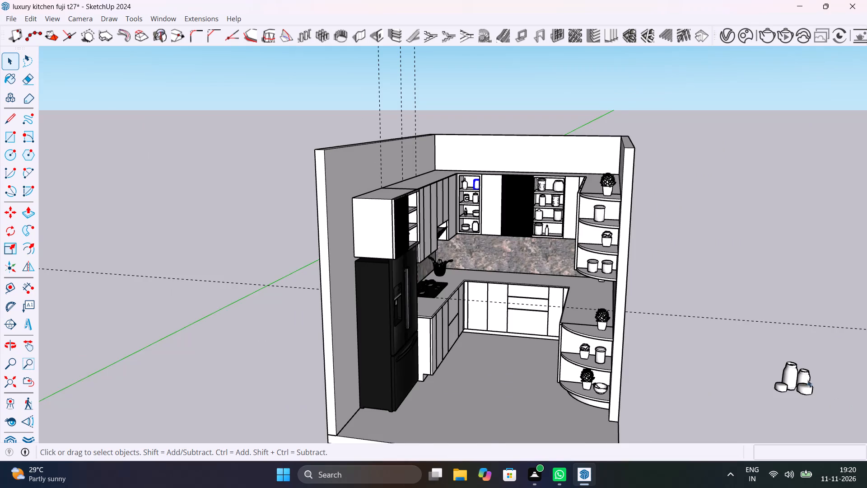
pyautogui.scroll(11, 797, 375)
pyautogui.tripleClick(794, 381)
pyautogui.rightClick(794, 381)
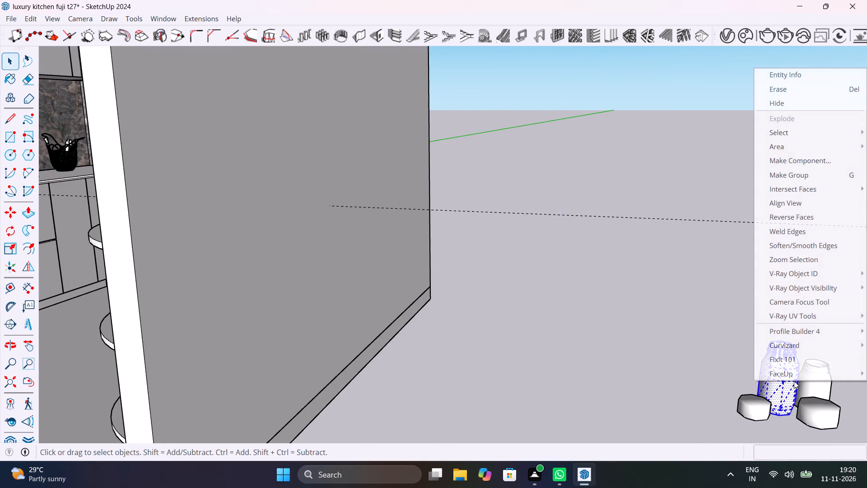
pyautogui.doubleClick(813, 173)
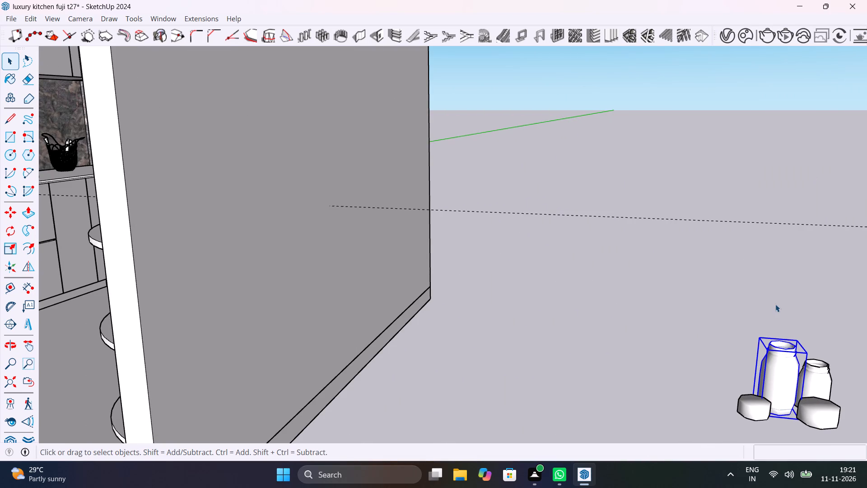
# Move the grouped tall jar onto the lowest shelf of the open unit right of the fluted panel, beside the bottle.
pyautogui.press('m')
pyautogui.click(798, 419)
pyautogui.scroll(-11, 690, 301)
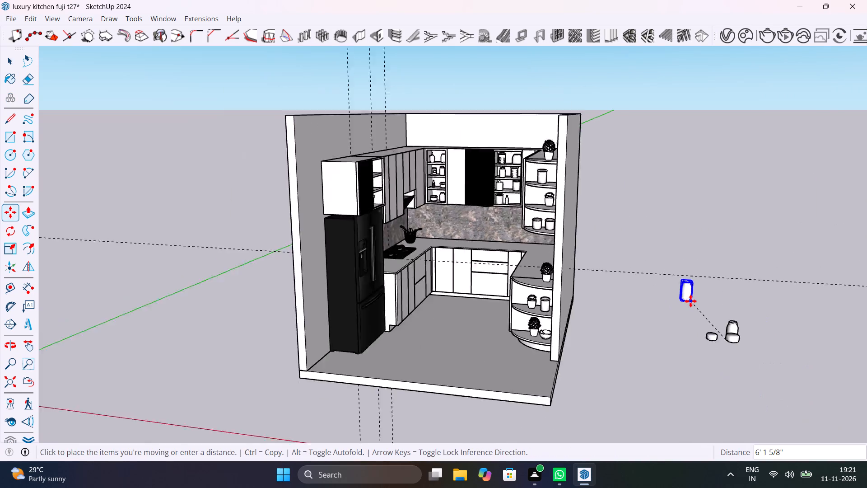
pyautogui.scroll(-3, 690, 301)
pyautogui.keyDown('shift'); pyautogui.moveTo(581, 281); pyautogui.dragTo(690, 328, button='middle'); pyautogui.keyUp('shift')
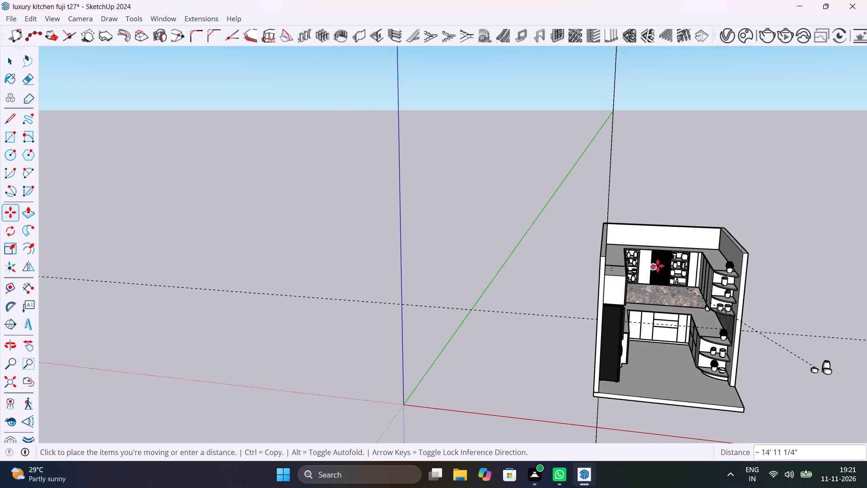
pyautogui.scroll(16, 657, 266)
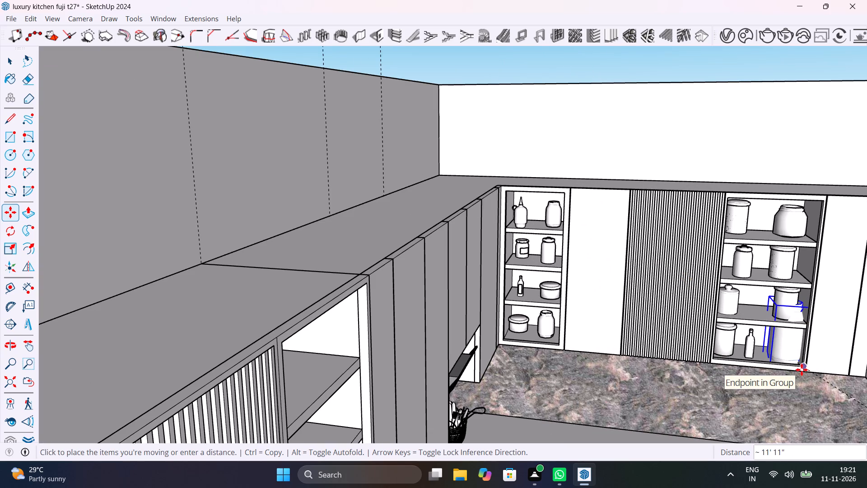
pyautogui.moveTo(799, 370); pyautogui.dragTo(720, 321, button='middle')
pyautogui.scroll(2, 711, 315)
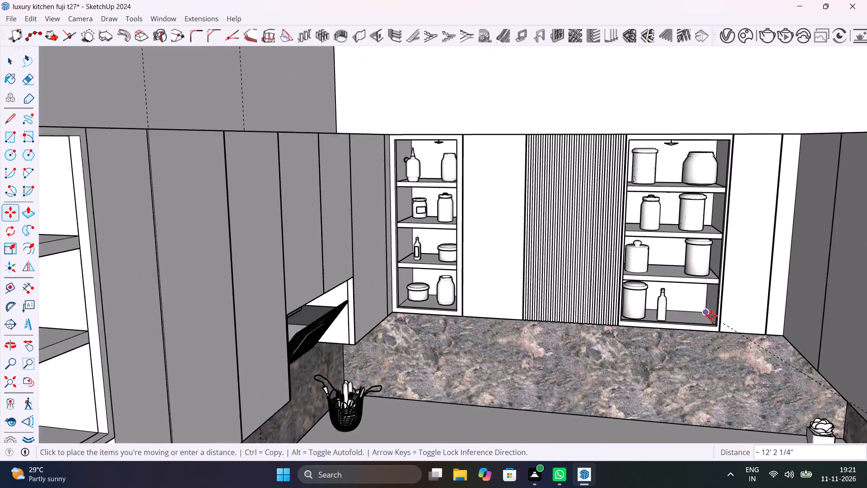
pyautogui.scroll(3, 711, 315)
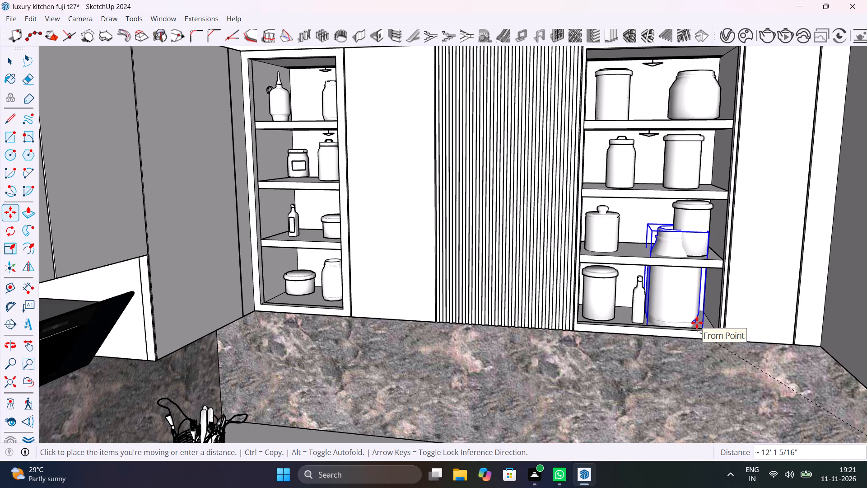
pyautogui.click(697, 323)
pyautogui.press('space')
# Scale the tall jar uniformly to about 0.49 so it fits within the lowest shelf's height.
pyautogui.write('S')
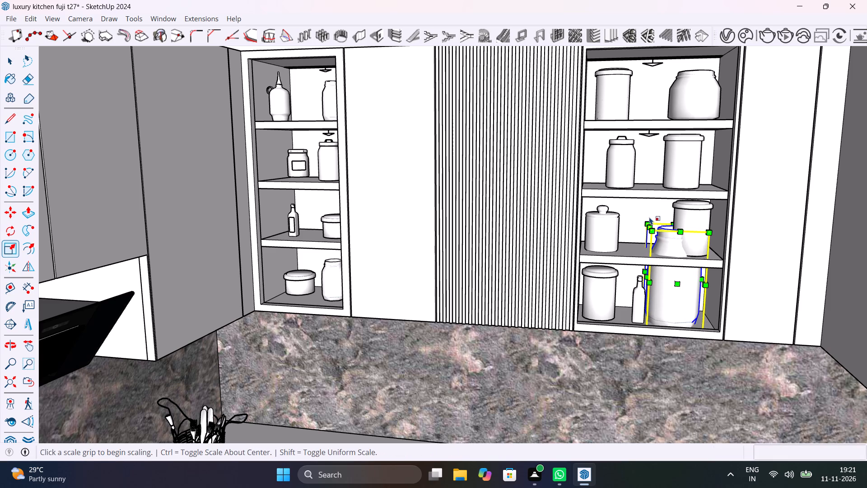
pyautogui.click(649, 221)
pyautogui.click(689, 273)
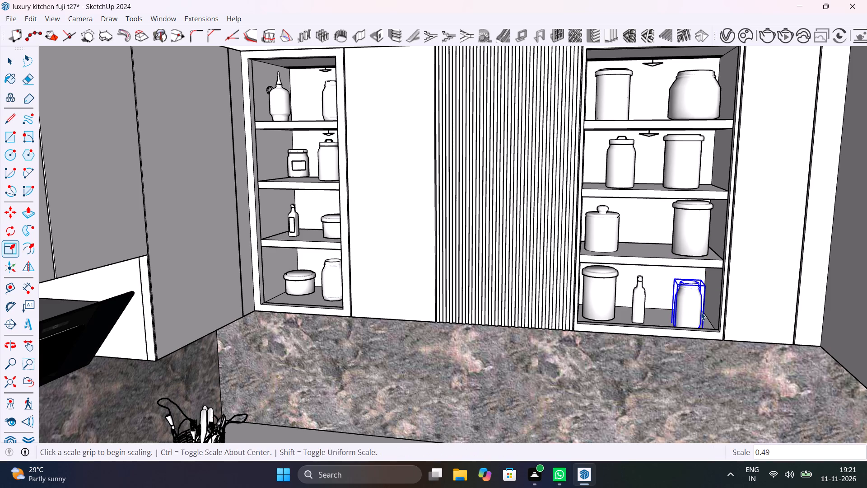
pyautogui.press('space')
# Shift the scaled jar farther back on the lowest shelf so it stands beside the bottle, and clear the selection.
pyautogui.scroll(5, 694, 320)
pyautogui.press('m')
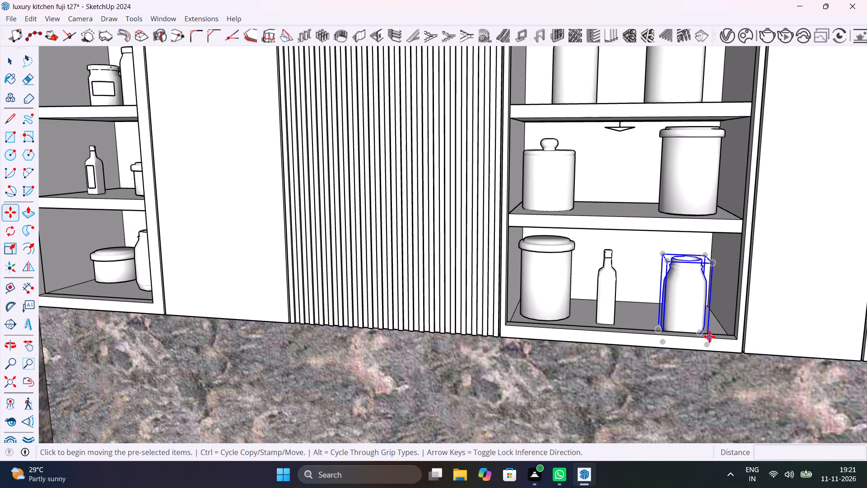
pyautogui.click(707, 348)
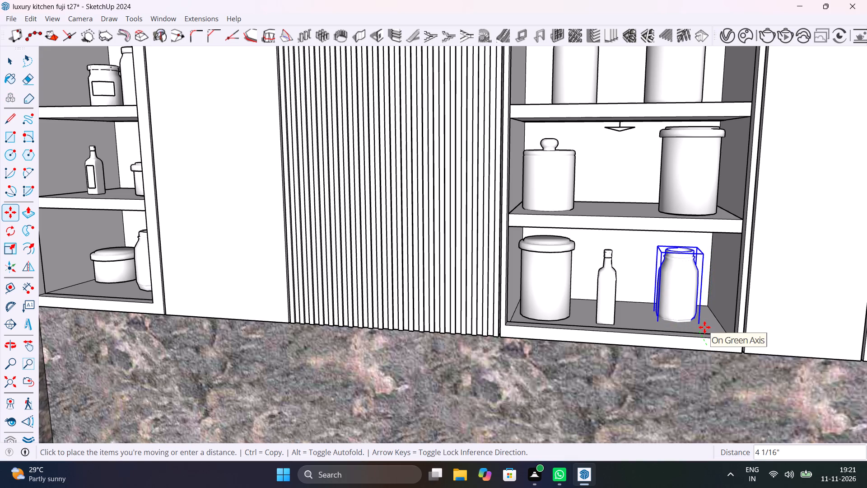
pyautogui.scroll(5, 704, 327)
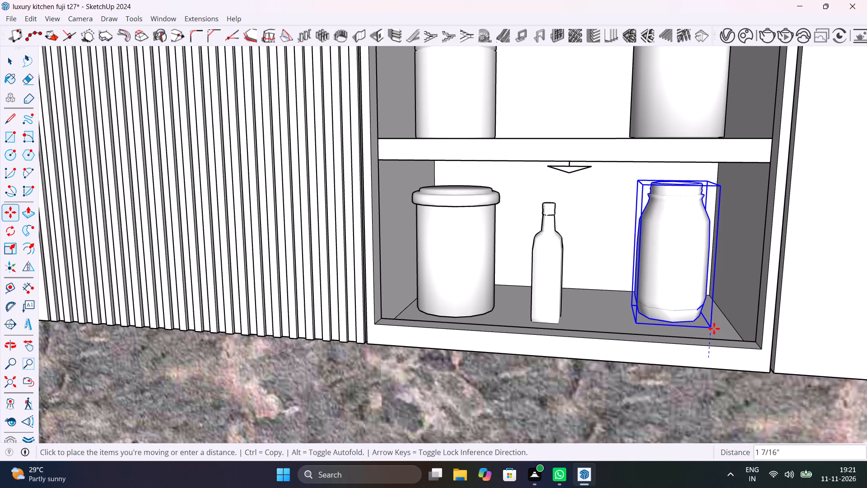
pyautogui.click(718, 330)
pyautogui.scroll(-12, 631, 314)
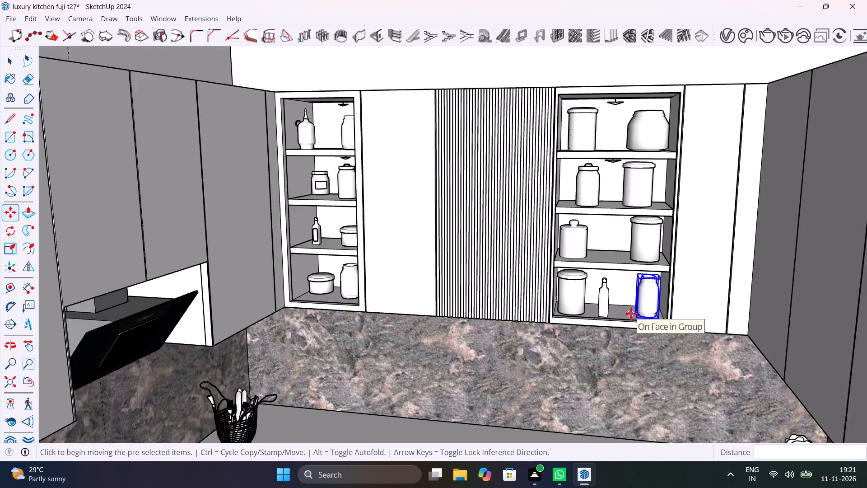
pyautogui.scroll(-6, 631, 314)
pyautogui.press('space')
pyautogui.click(691, 90)
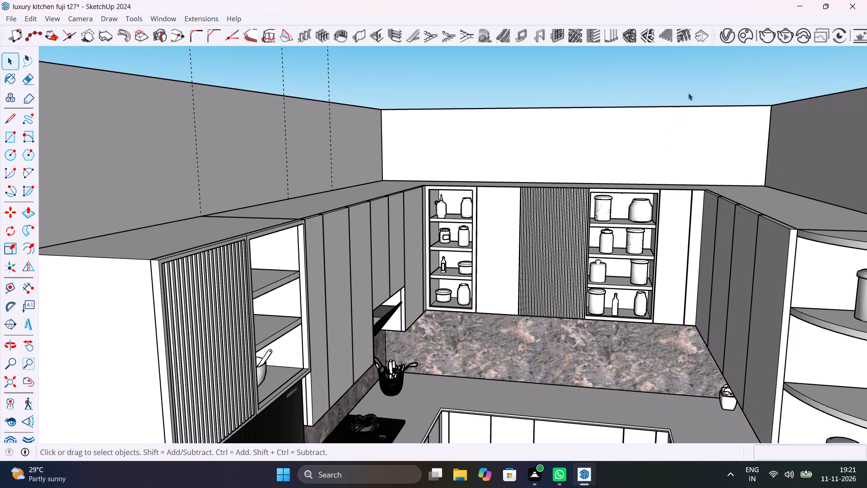
# Select all connected geometry of the low round pot standing apart from the other two props outside the room and group it.
pyautogui.scroll(-3, 596, 250)
pyautogui.moveTo(595, 313); pyautogui.dragTo(606, 292, button='middle')
pyautogui.scroll(-3, 654, 296)
pyautogui.keyDown('shift'); pyautogui.moveTo(696, 349); pyautogui.dragTo(543, 300, button='middle'); pyautogui.keyUp('shift')
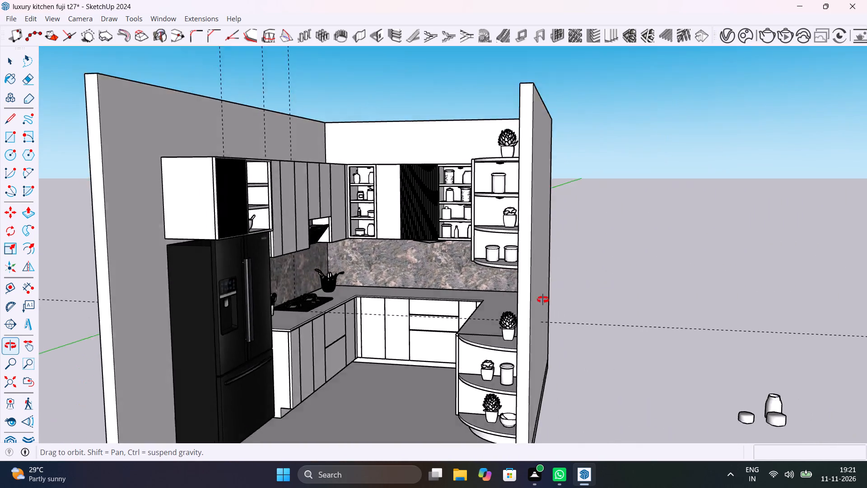
pyautogui.keyDown('shift'); pyautogui.moveTo(543, 300); pyautogui.dragTo(588, 335, button='middle'); pyautogui.keyUp('shift')
pyautogui.scroll(8, 728, 385)
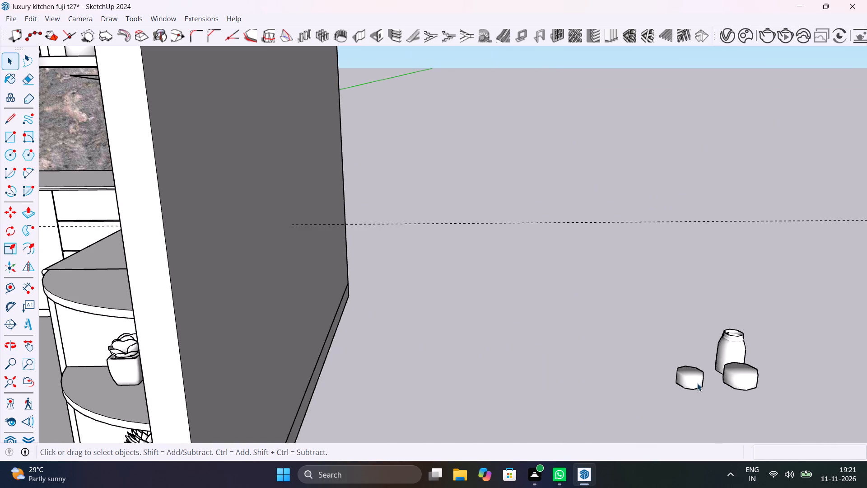
pyautogui.tripleClick(692, 379)
pyautogui.rightClick(692, 379)
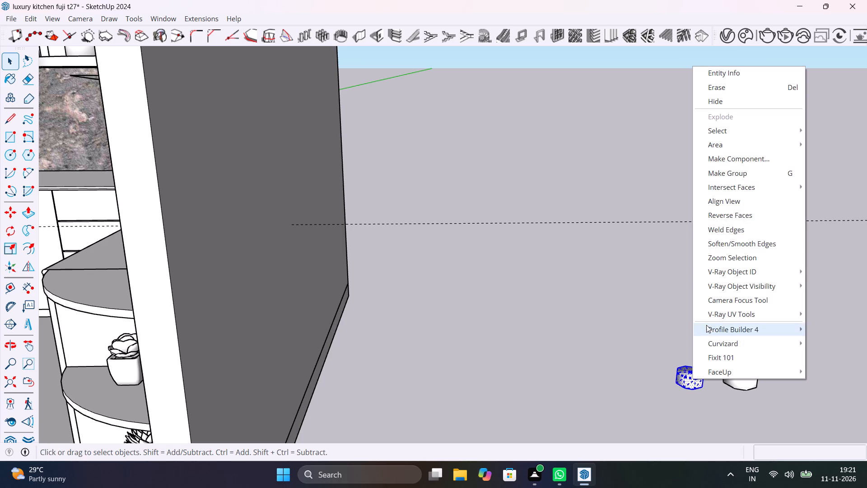
pyautogui.click(712, 174)
# Move the grouped low pot onto the upper wall corner unit's shelf beside the tall lidded canister, and clear the selection.
pyautogui.press('m')
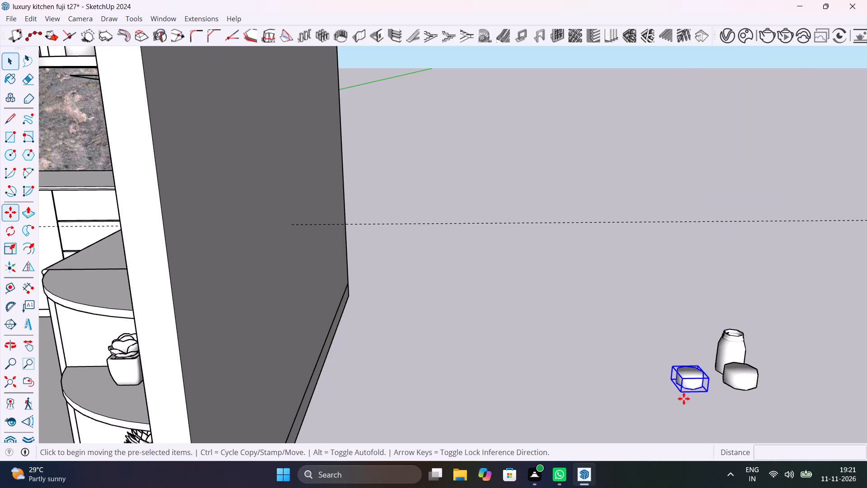
pyautogui.click(685, 392)
pyautogui.scroll(-13, 606, 344)
pyautogui.scroll(8, 520, 247)
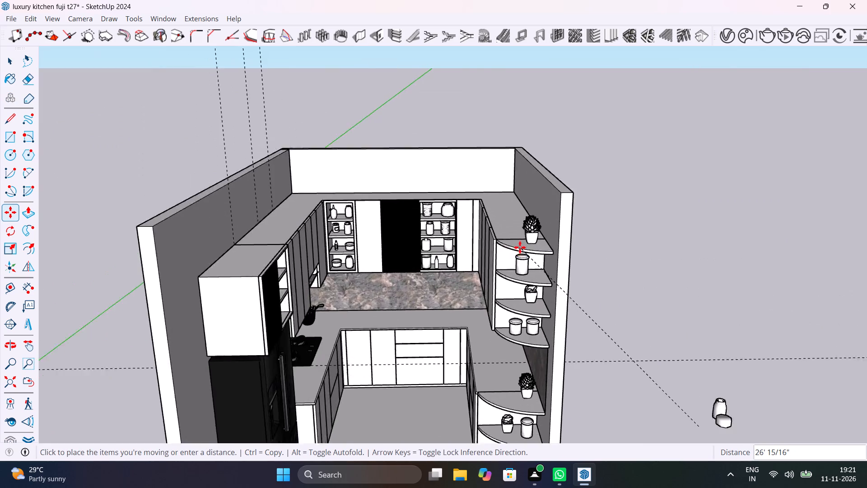
pyautogui.scroll(10, 520, 247)
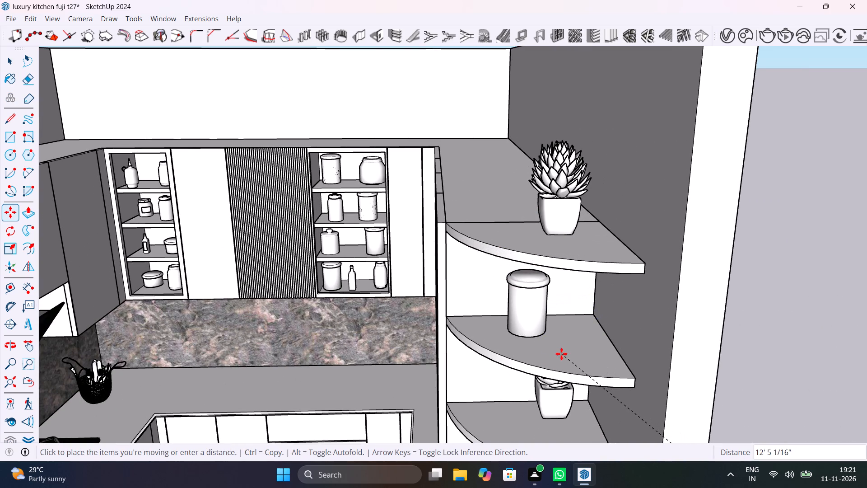
pyautogui.click(565, 354)
pyautogui.scroll(-7, 622, 357)
pyautogui.press('space')
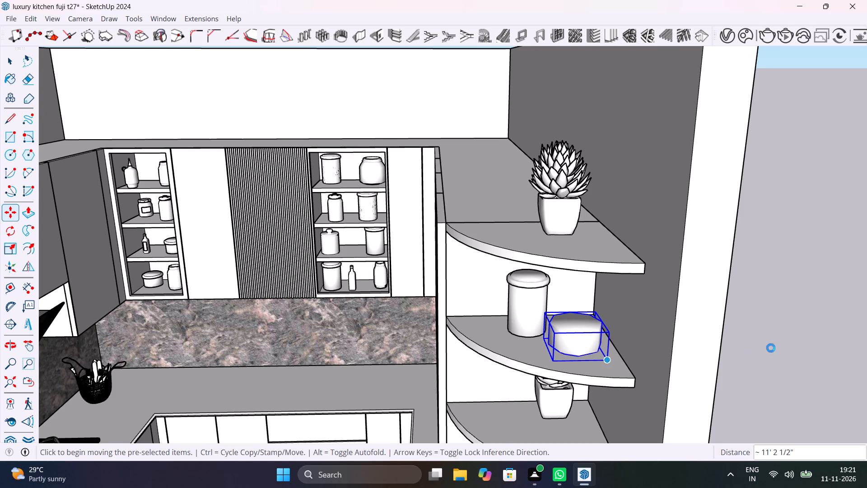
pyautogui.click(793, 343)
# Save the kitchen model.
pyautogui.moveTo(524, 303); pyautogui.dragTo(566, 230, button='middle')
pyautogui.scroll(-9, 566, 230)
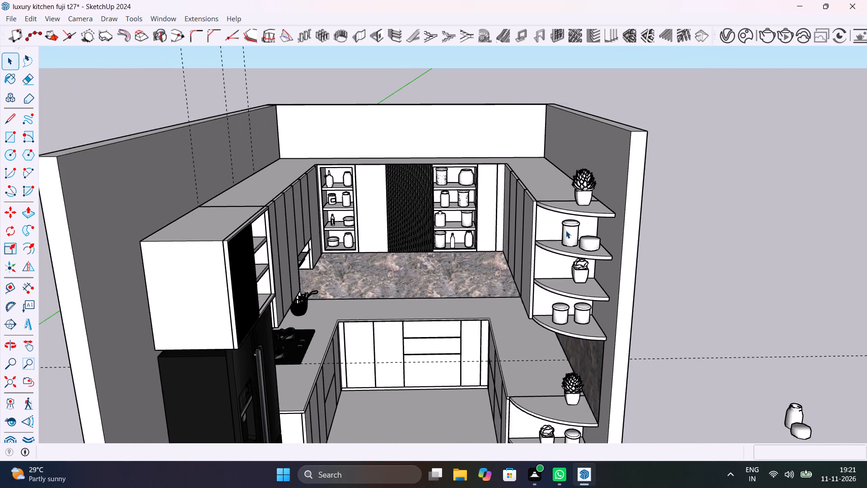
pyautogui.moveTo(621, 347); pyautogui.dragTo(582, 284, button='middle')
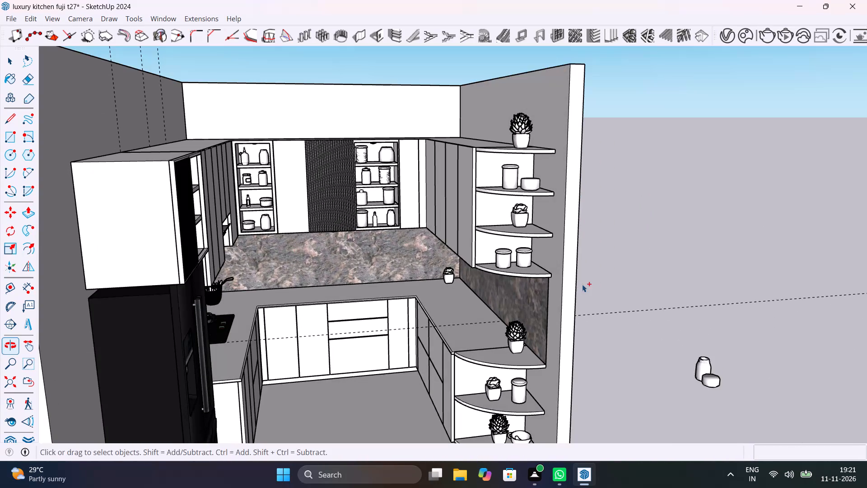
pyautogui.hotkey('ctrl', 's')
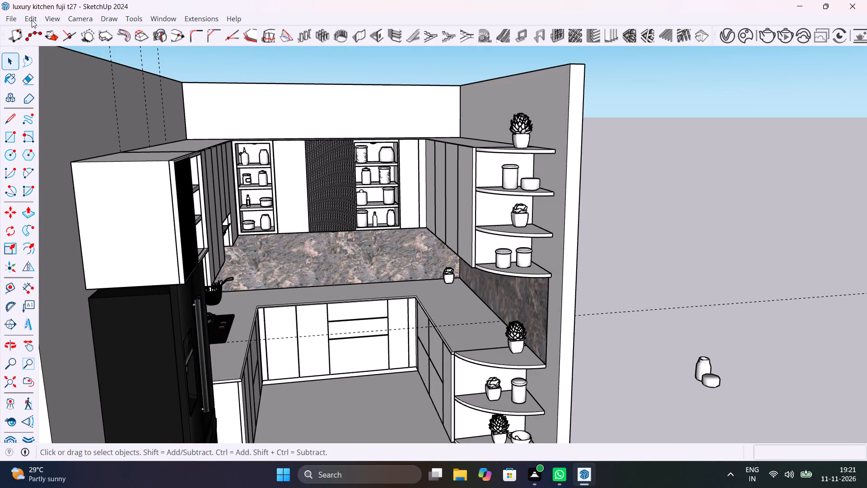
# Delete all construction guides from the model.
pyautogui.click(32, 20)
pyautogui.click(94, 136)
# Select all connected geometry of the remaining low round pot in front of the jar outside the room and group it.
pyautogui.scroll(-2, 396, 206)
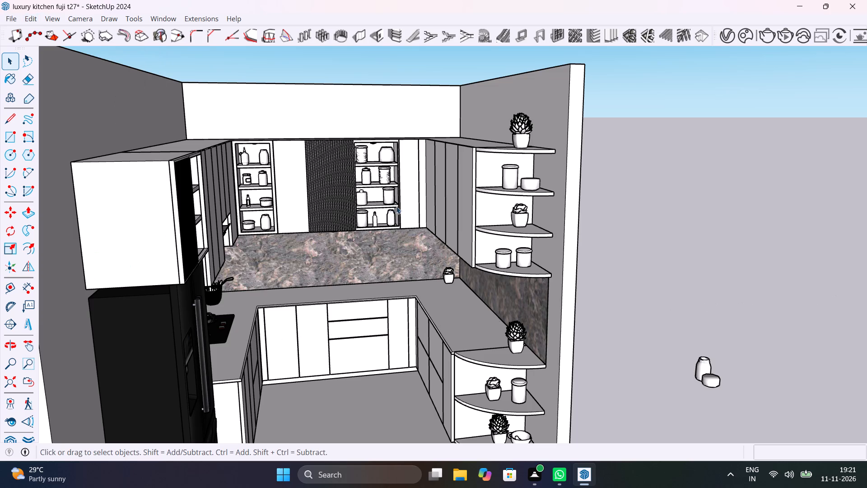
pyautogui.scroll(-1, 396, 206)
pyautogui.moveTo(430, 227); pyautogui.dragTo(250, 244, button='middle')
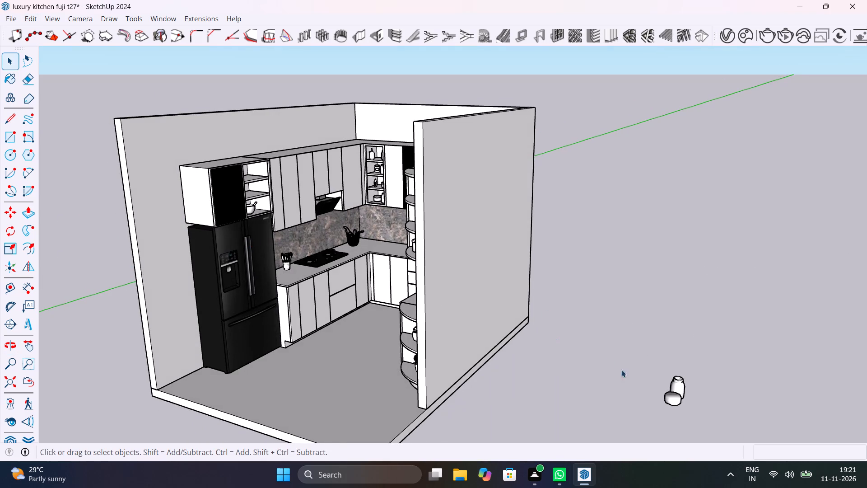
pyautogui.scroll(4, 631, 375)
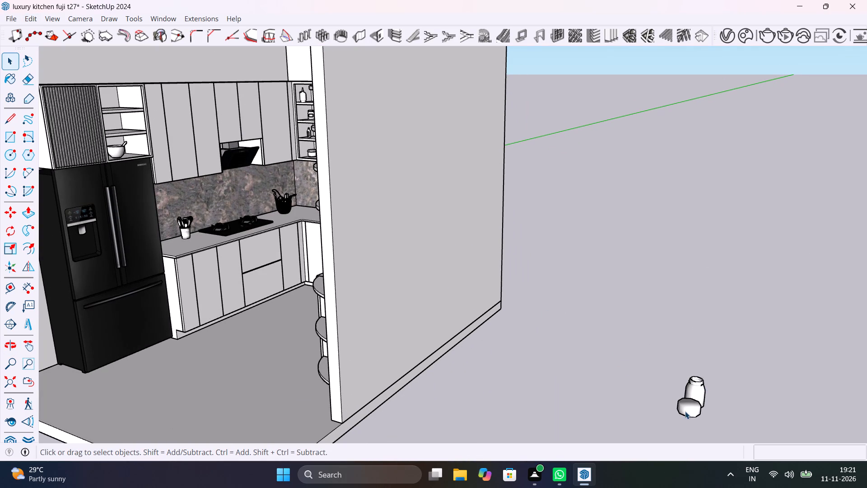
pyautogui.tripleClick(685, 412)
pyautogui.rightClick(685, 412)
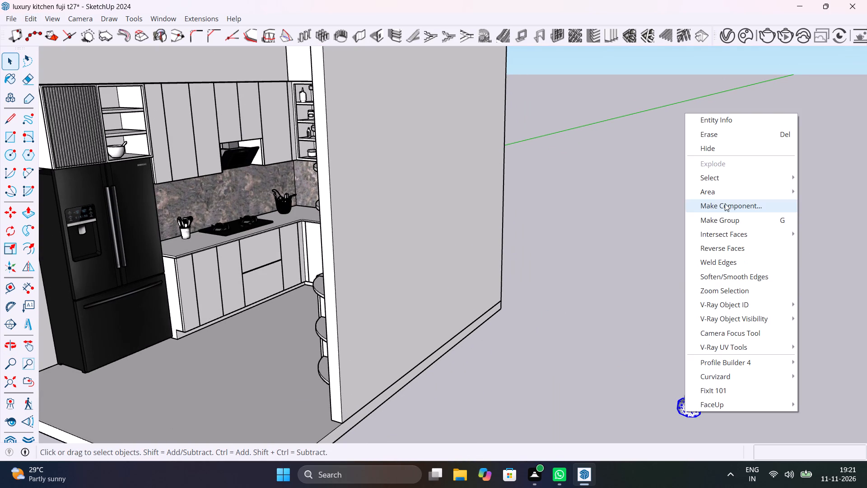
pyautogui.click(727, 218)
# Move the grouped low pot onto the middle shelf of the open unit above the refrigerator, over the mixing bowl.
pyautogui.press('m')
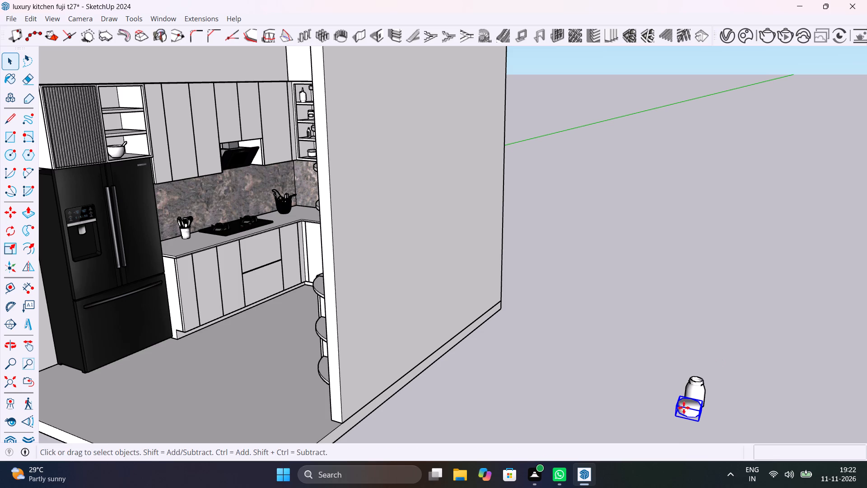
pyautogui.click(676, 419)
pyautogui.scroll(10, 103, 128)
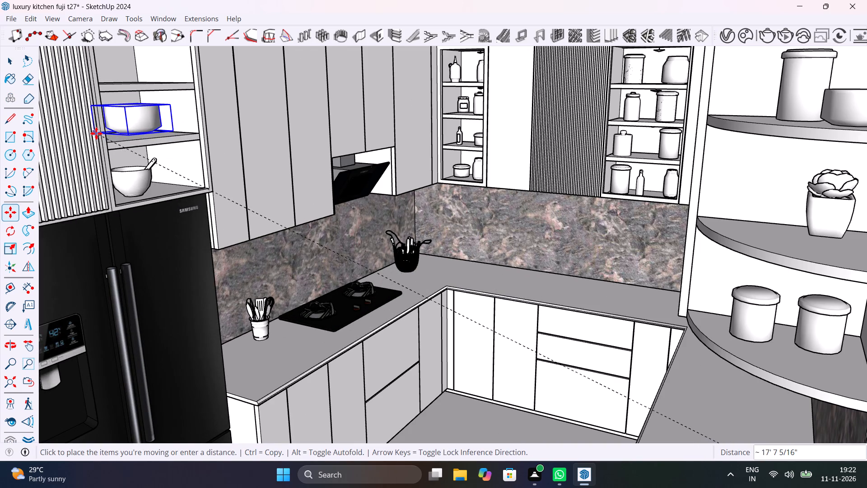
pyautogui.click(96, 133)
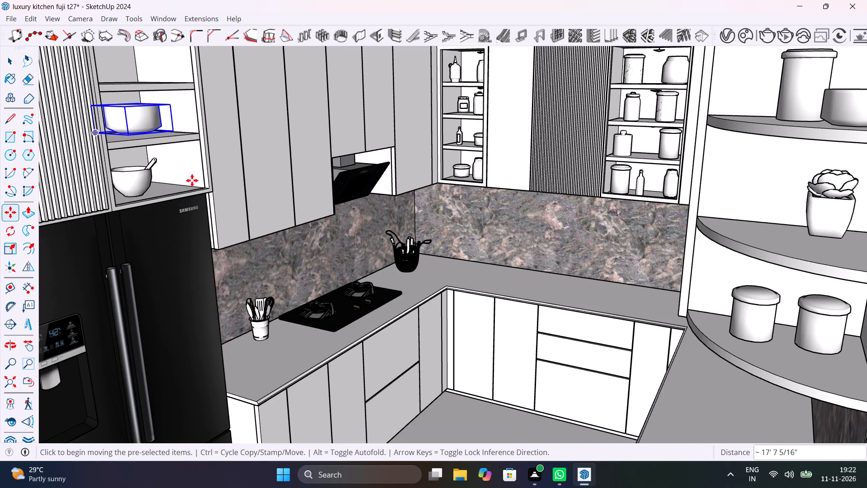
pyautogui.scroll(-11, 200, 194)
pyautogui.press('space')
# Shift the low pot about 9 7/16" along the middle shelf so it clears the fluted panel and sits inside the open unit.
pyautogui.keyDown('shift'); pyautogui.moveTo(214, 142); pyautogui.dragTo(225, 150, button='middle'); pyautogui.keyUp('shift')
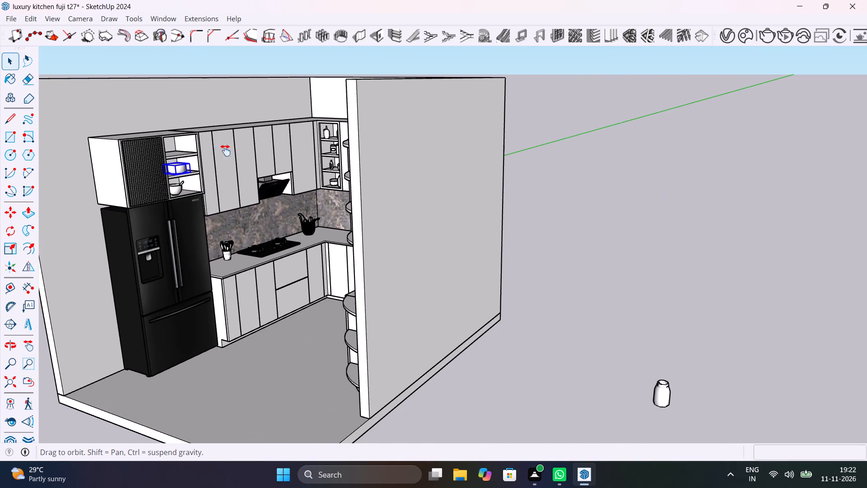
pyautogui.keyDown('shift'); pyautogui.moveTo(225, 150); pyautogui.dragTo(270, 230, button='middle'); pyautogui.keyUp('shift')
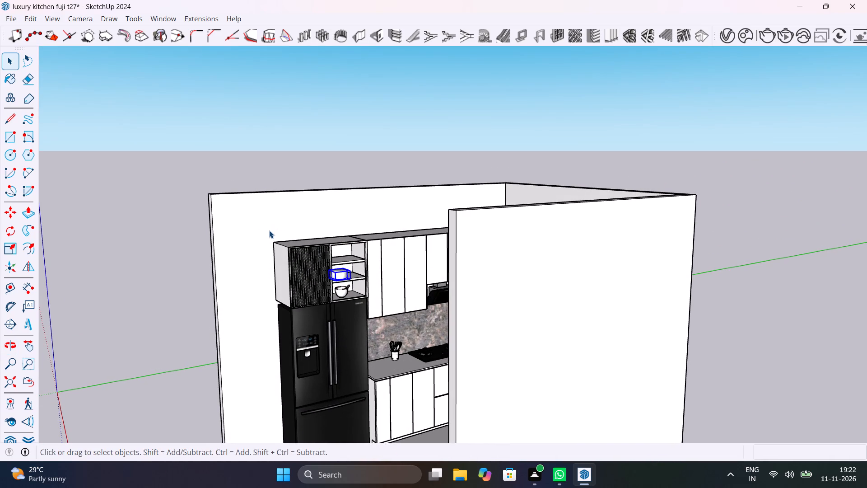
pyautogui.scroll(10, 269, 230)
pyautogui.moveTo(366, 282); pyautogui.dragTo(229, 206, button='middle')
pyautogui.scroll(6, 347, 319)
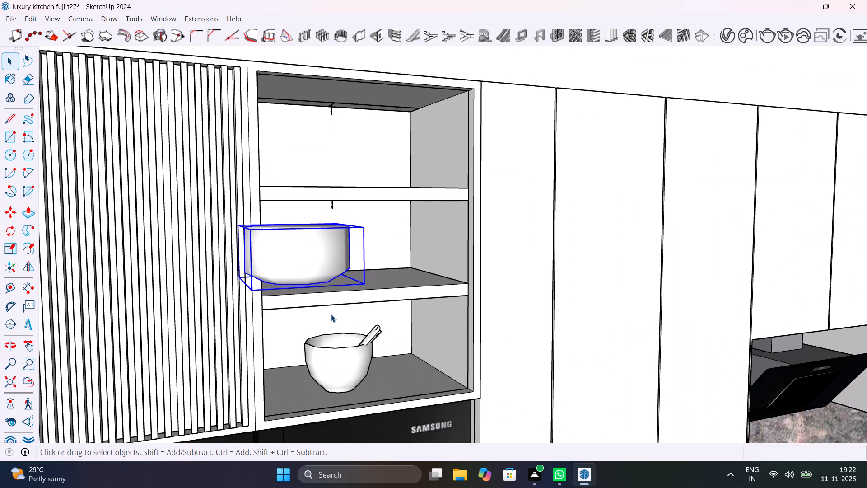
pyautogui.press('m')
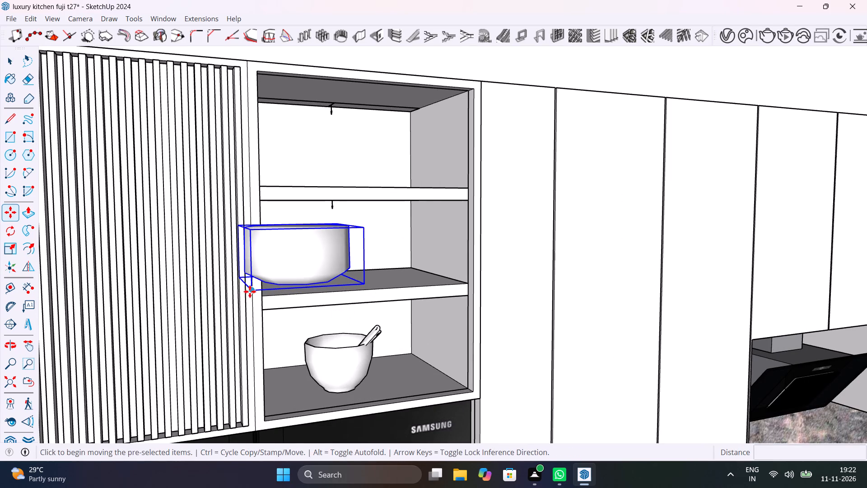
pyautogui.click(250, 291)
pyautogui.click(307, 292)
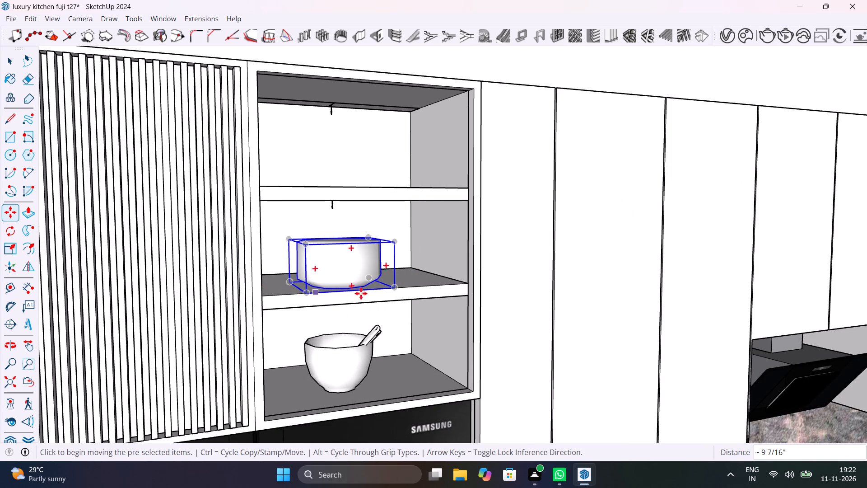
pyautogui.moveTo(359, 287); pyautogui.dragTo(436, 331, button='middle')
pyautogui.press('space')
# Select all connected geometry of the tall jar left outside the room and make it a group.
pyautogui.scroll(-5, 441, 326)
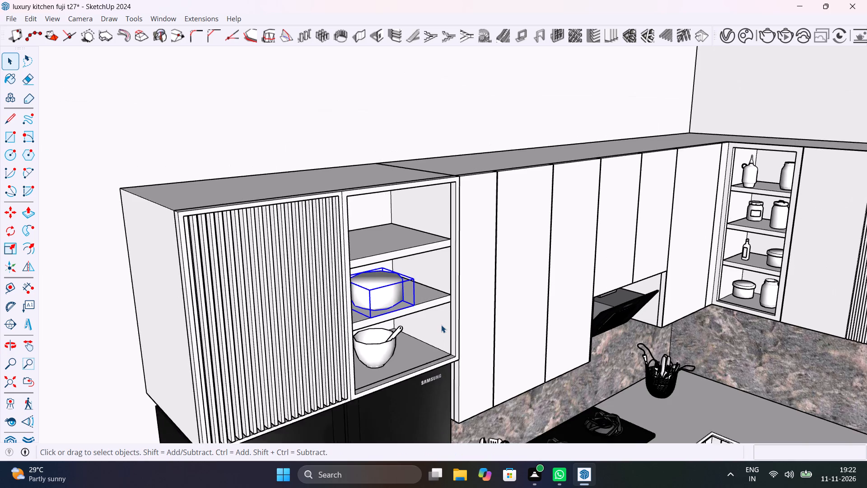
pyautogui.scroll(-4, 441, 325)
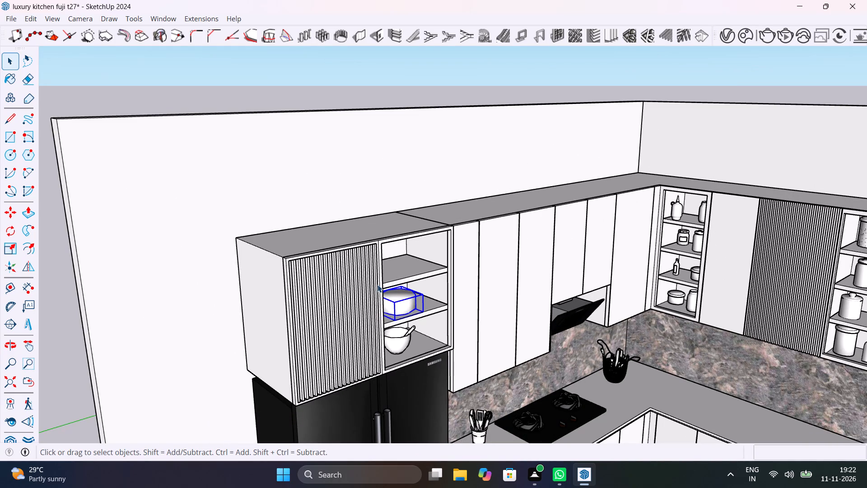
pyautogui.scroll(-17, 378, 285)
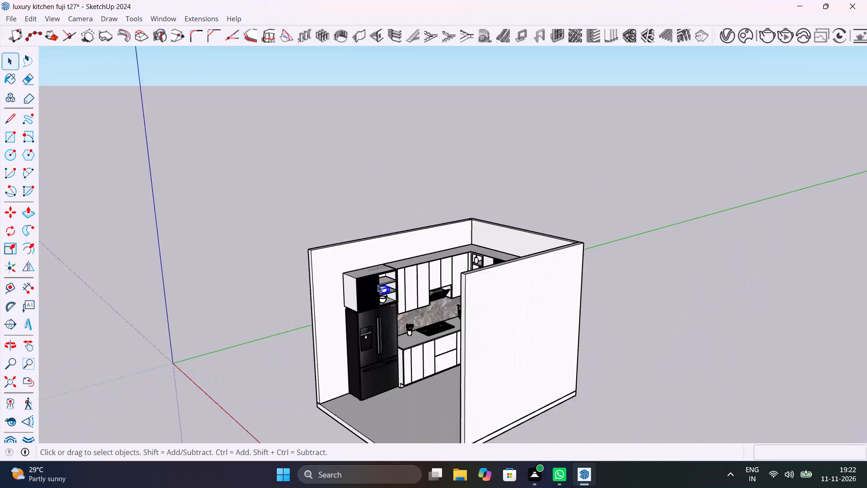
pyautogui.scroll(-2, 378, 285)
pyautogui.moveTo(393, 297); pyautogui.dragTo(622, 276, button='middle')
pyautogui.scroll(5, 738, 402)
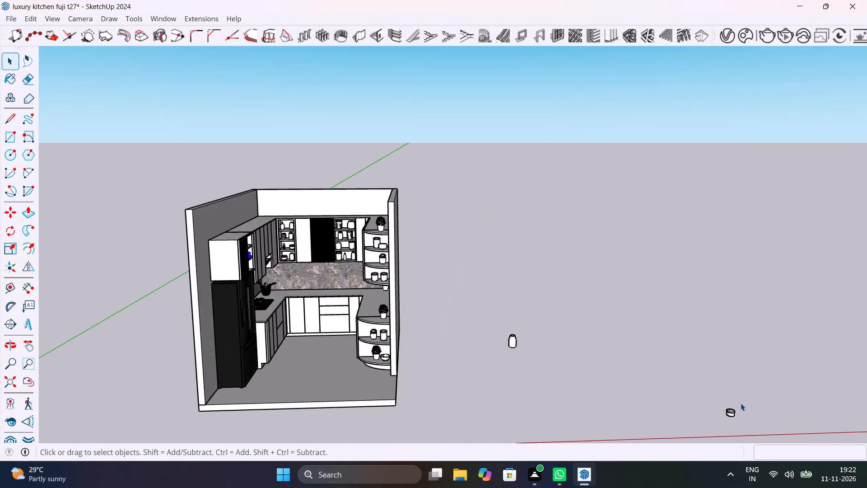
pyautogui.scroll(5, 741, 403)
pyautogui.tripleClick(429, 319)
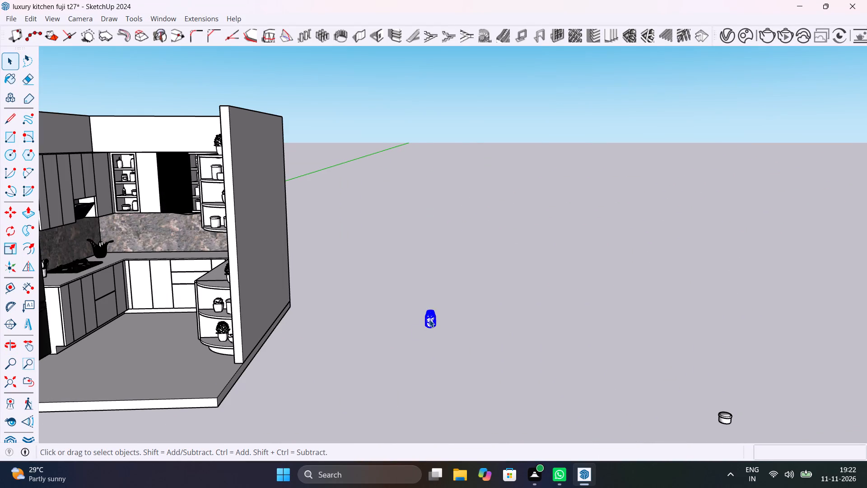
pyautogui.rightClick(429, 319)
pyautogui.click(508, 122)
# Move the grouped tall jar onto the top shelf of the open unit above the refrigerator.
pyautogui.press('m')
pyautogui.click(424, 331)
pyautogui.scroll(-2, 239, 283)
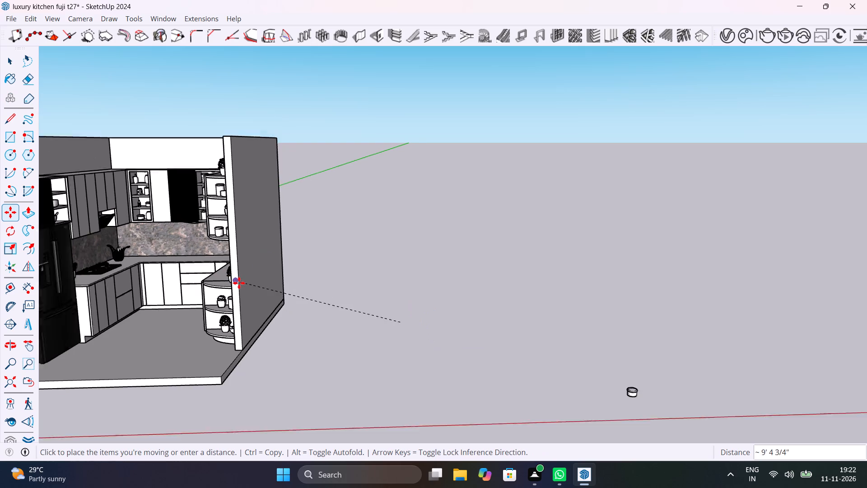
pyautogui.scroll(-3, 239, 283)
pyautogui.keyDown('shift'); pyautogui.moveTo(193, 265); pyautogui.dragTo(378, 314, button='middle'); pyautogui.keyUp('shift')
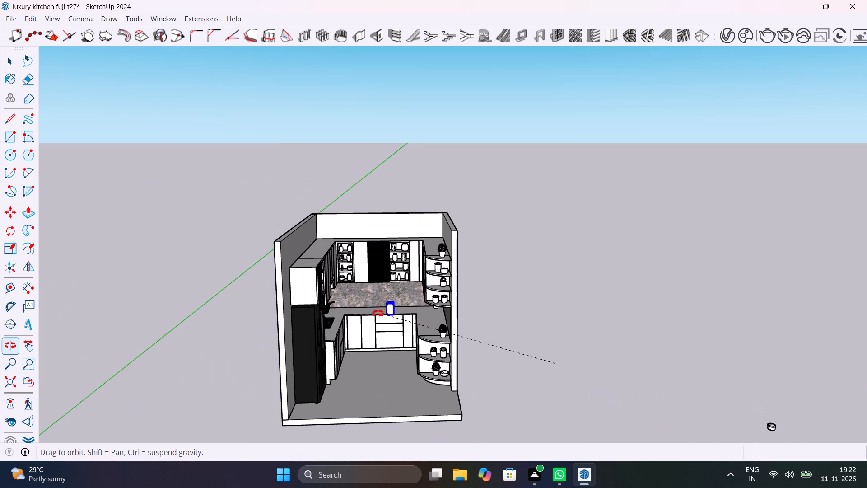
pyautogui.keyDown('shift'); pyautogui.moveTo(378, 314); pyautogui.dragTo(263, 300, button='middle'); pyautogui.keyUp('shift')
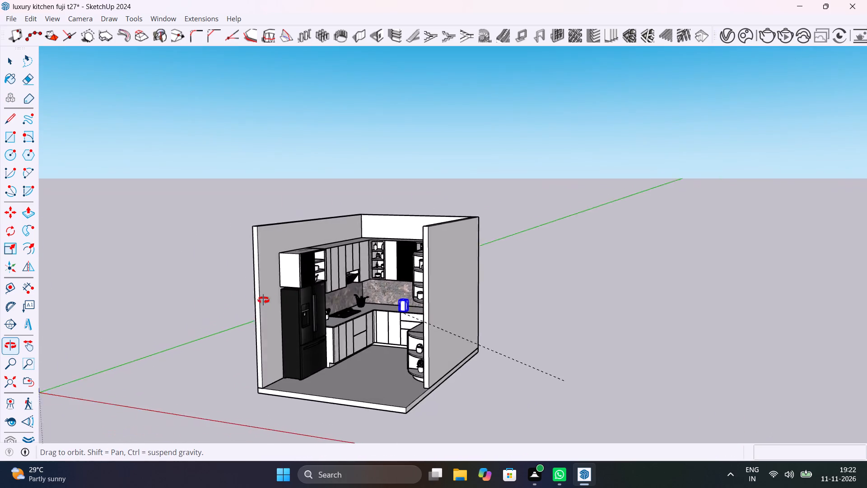
pyautogui.keyDown('shift'); pyautogui.moveTo(263, 300); pyautogui.dragTo(124, 317, button='middle'); pyautogui.keyUp('shift')
pyautogui.scroll(1, 124, 317)
pyautogui.scroll(11, 376, 231)
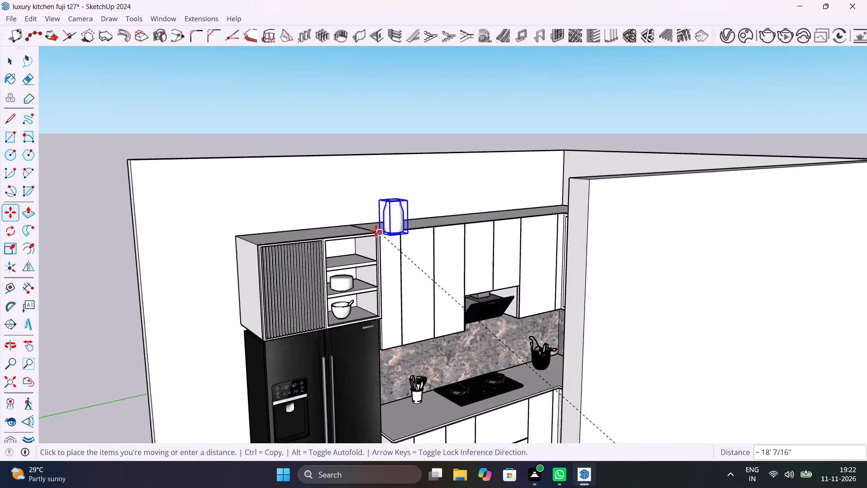
pyautogui.scroll(6, 374, 233)
pyautogui.moveTo(350, 300); pyautogui.dragTo(312, 358, button='middle')
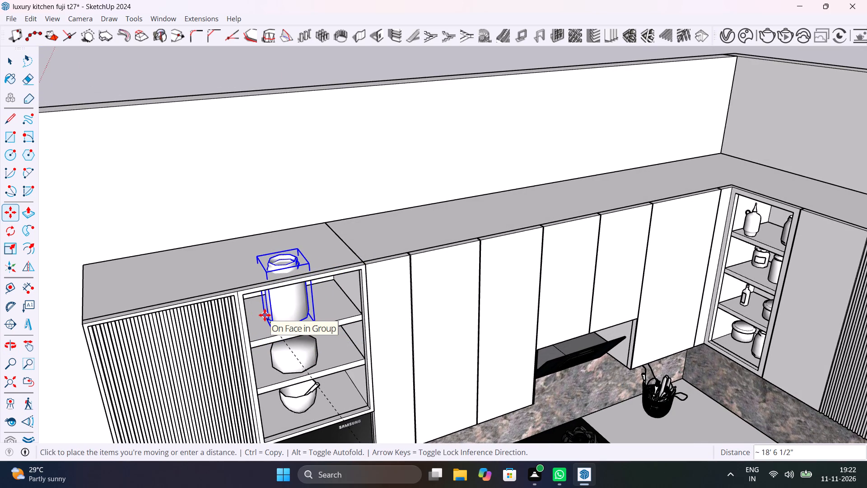
pyautogui.click(265, 315)
# Scale the tall jar on the open unit's top shelf uniformly to about 0.64 so it fits beneath the cabinet top.
pyautogui.press('s')
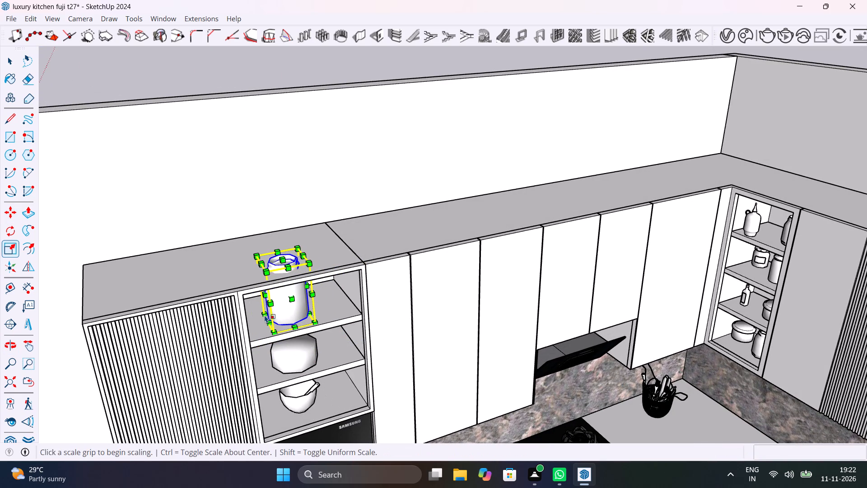
pyautogui.scroll(-1, 290, 333)
pyautogui.moveTo(288, 333); pyautogui.dragTo(241, 306, button='middle')
pyautogui.scroll(6, 247, 279)
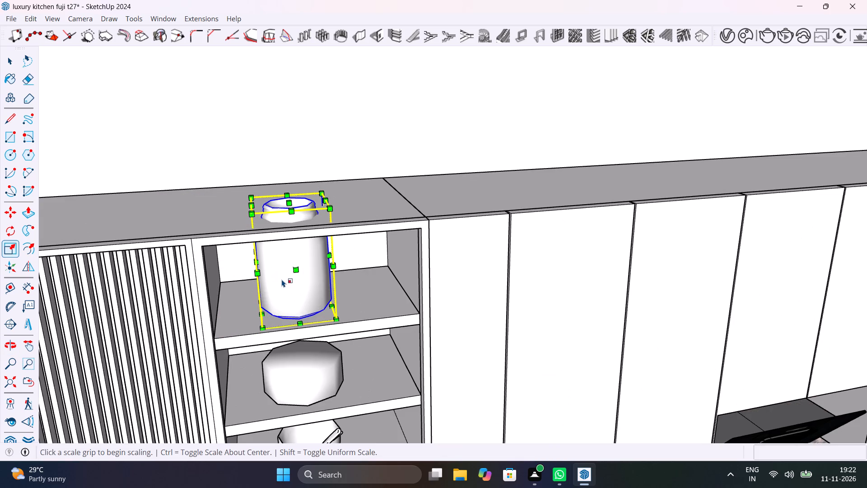
pyautogui.moveTo(282, 275); pyautogui.dragTo(322, 233, button='middle')
pyautogui.scroll(1, 322, 233)
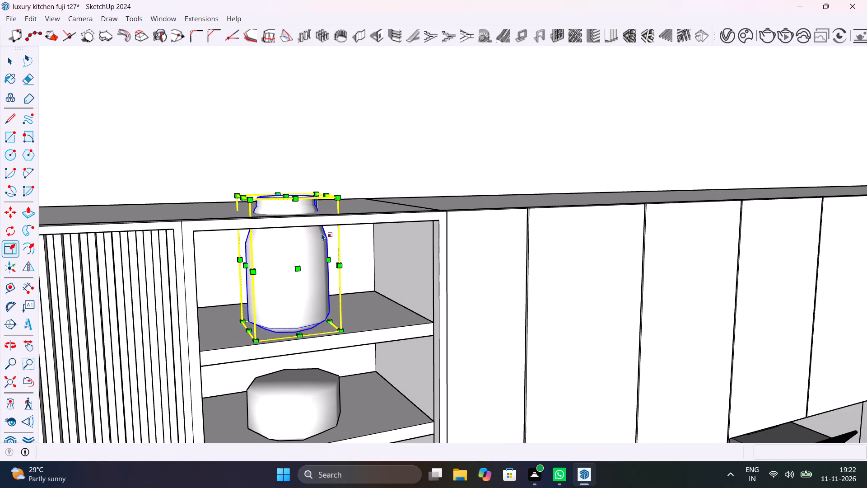
pyautogui.press('s')
pyautogui.click(317, 192)
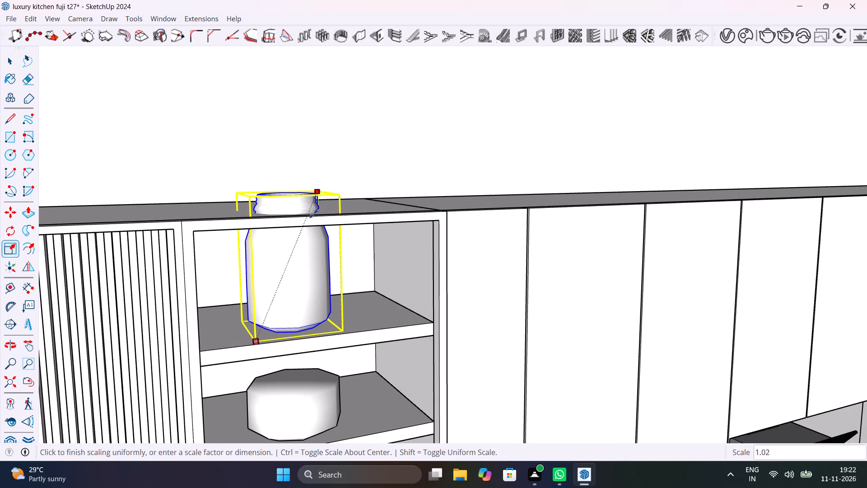
pyautogui.click(308, 246)
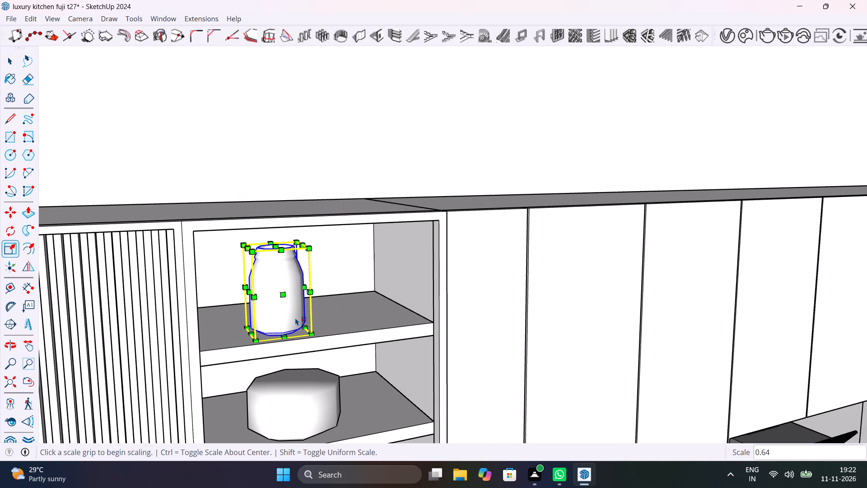
# Move the scaled tall jar about 3 1/8" along the top shelf toward the fluted panel.
pyautogui.press('space')
pyautogui.click(295, 318)
pyautogui.press('m')
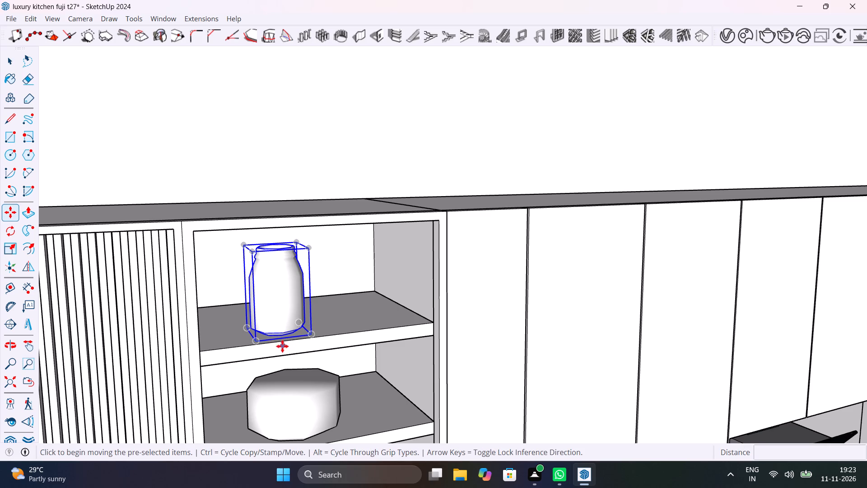
pyautogui.click(259, 343)
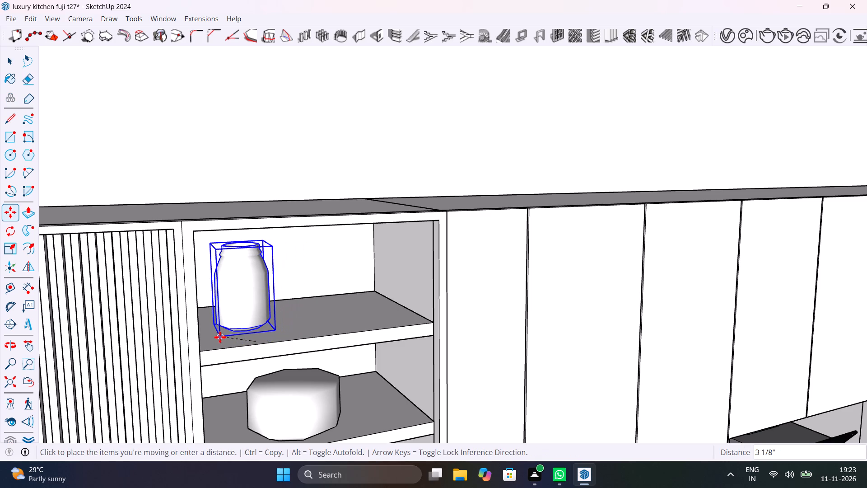
pyautogui.click(220, 337)
pyautogui.press('space')
# Move the small round lidded container left outside the room onto the open unit's top shelf, beside the tall jar.
pyautogui.moveTo(413, 333); pyautogui.dragTo(479, 334, button='middle')
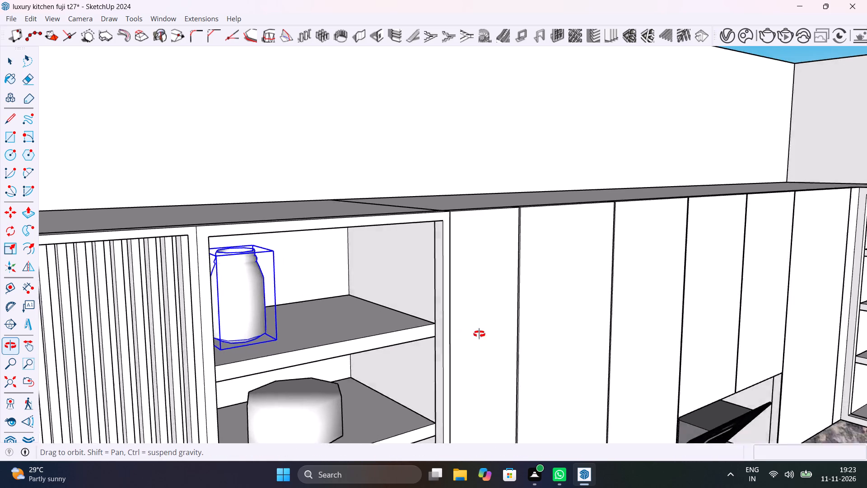
pyautogui.moveTo(479, 334); pyautogui.dragTo(550, 335, button='middle')
pyautogui.scroll(-5, 420, 276)
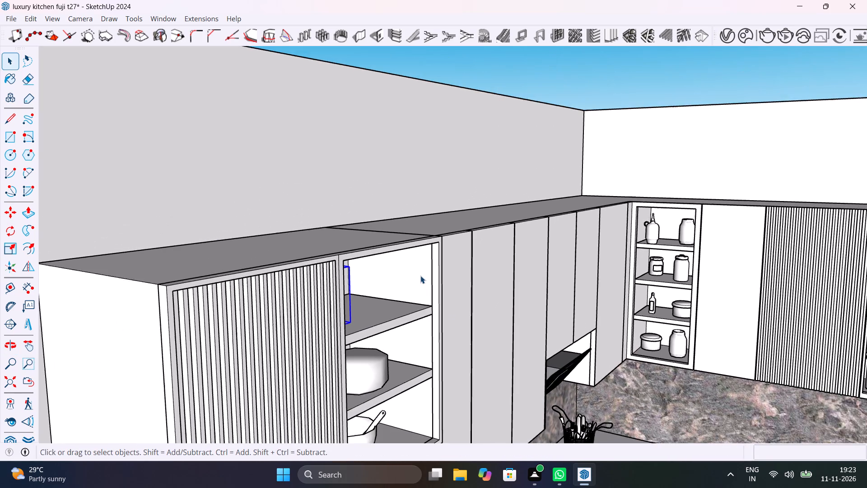
pyautogui.scroll(-4, 420, 276)
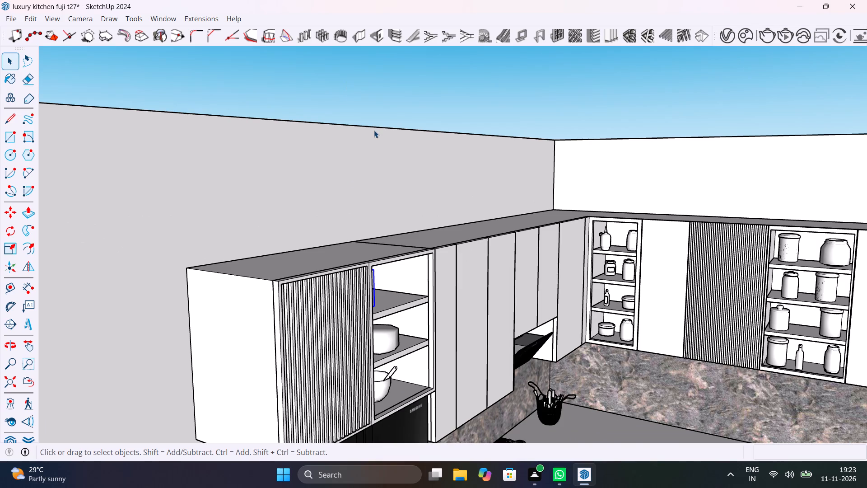
pyautogui.scroll(-5, 374, 130)
pyautogui.click(402, 89)
pyautogui.moveTo(410, 261); pyautogui.dragTo(166, 182, button='middle')
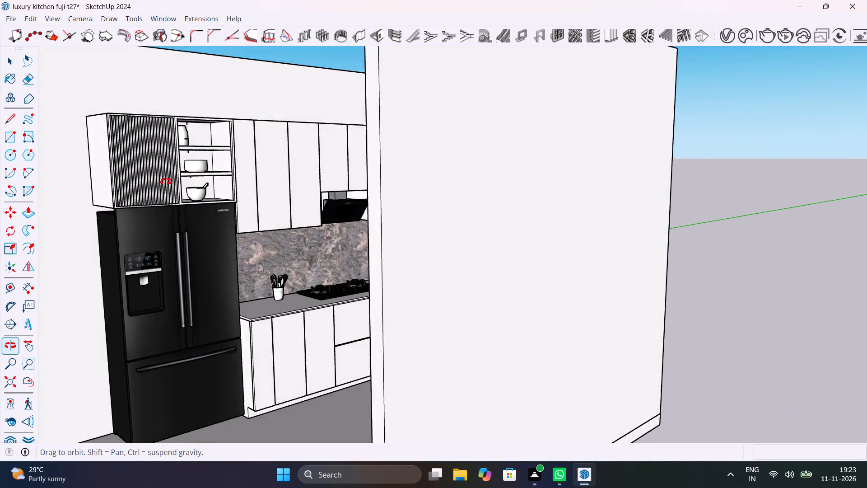
pyautogui.moveTo(166, 182); pyautogui.dragTo(266, 206, button='middle')
pyautogui.scroll(-12, 337, 210)
pyautogui.moveTo(395, 257); pyautogui.dragTo(472, 255, button='middle')
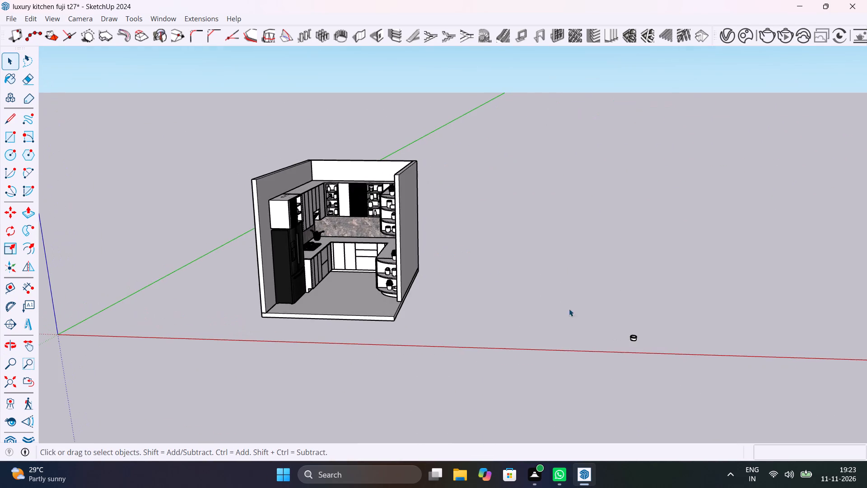
pyautogui.scroll(11, 635, 338)
pyautogui.tripleClick(635, 338)
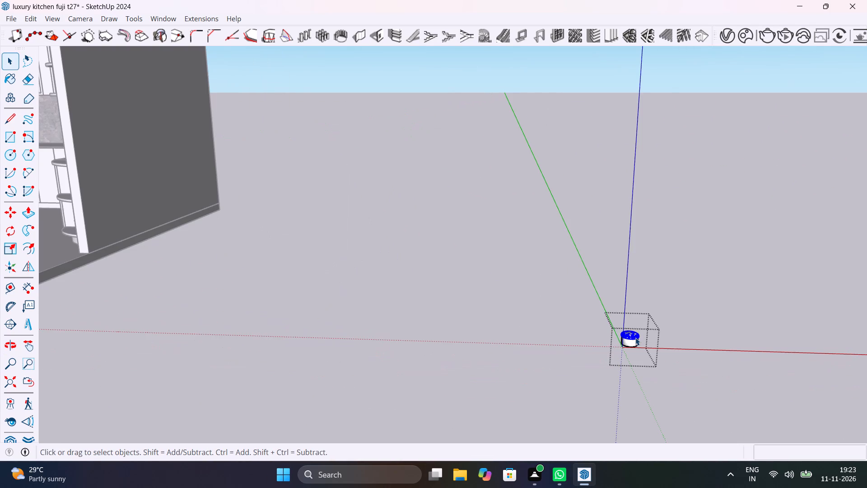
pyautogui.click(523, 326)
pyautogui.click(632, 345)
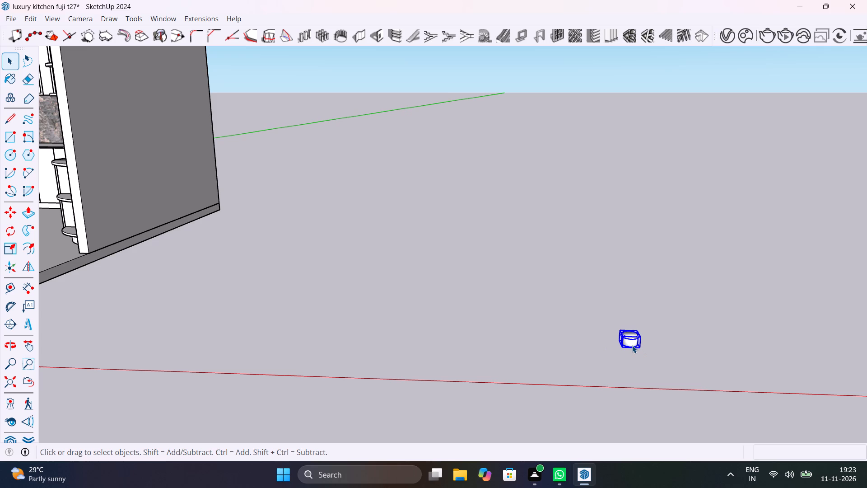
pyautogui.press('m')
pyautogui.click(619, 349)
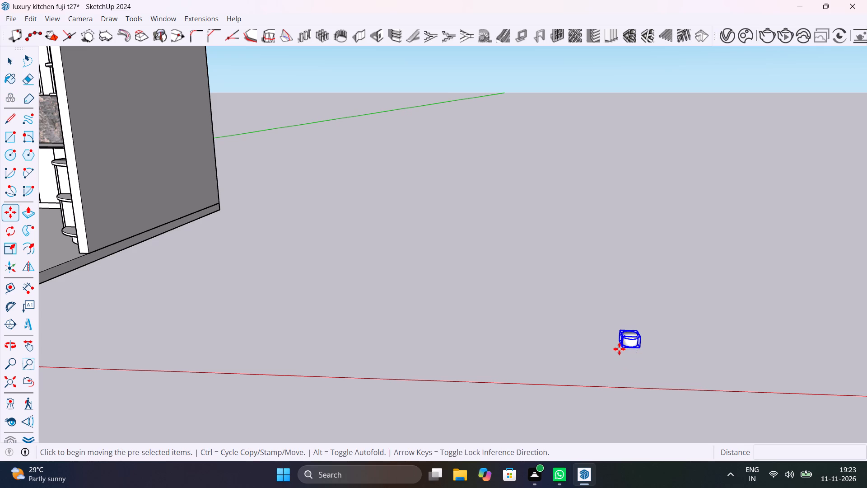
pyautogui.scroll(-11, 443, 322)
pyautogui.keyDown('shift'); pyautogui.moveTo(333, 317); pyautogui.dragTo(438, 407, button='middle'); pyautogui.keyUp('shift')
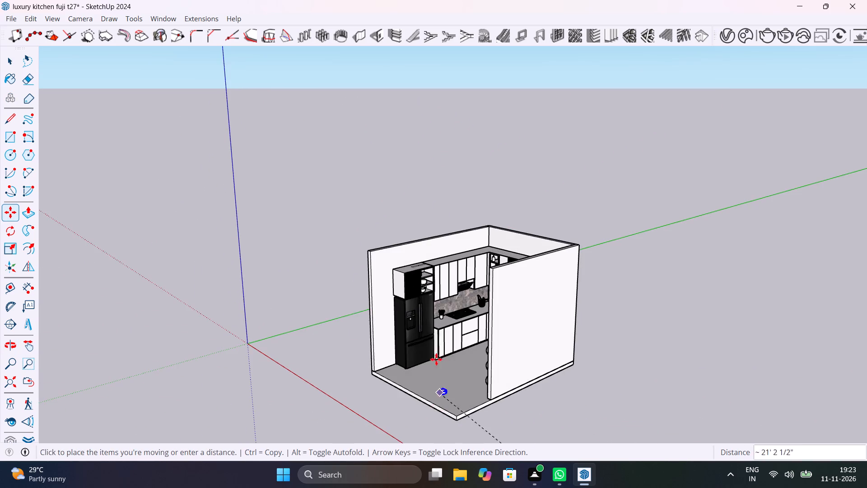
pyautogui.scroll(13, 418, 257)
pyautogui.moveTo(450, 368); pyautogui.dragTo(362, 318, button='middle')
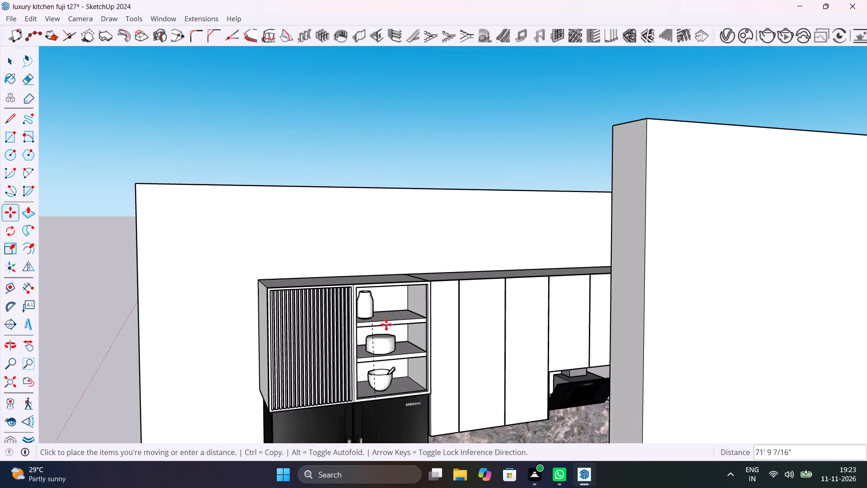
pyautogui.scroll(9, 422, 328)
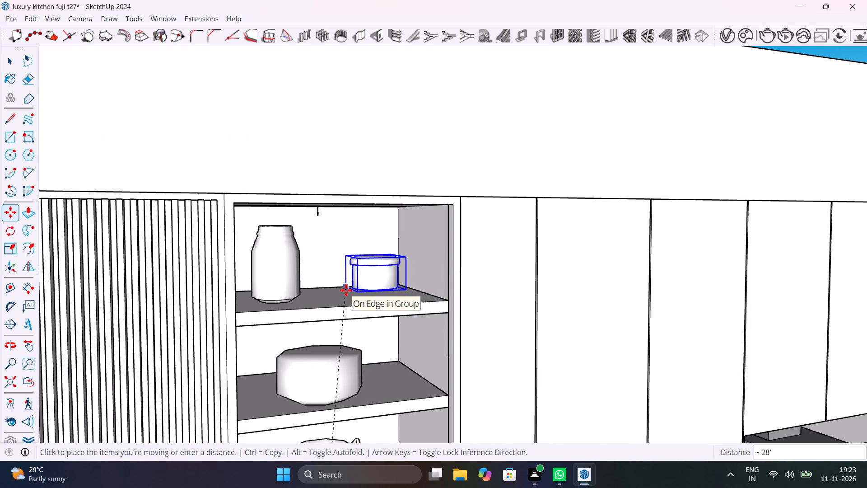
pyautogui.click(344, 294)
pyautogui.press('space')
# Clear the selection and save the kitchen model.
pyautogui.scroll(-5, 379, 313)
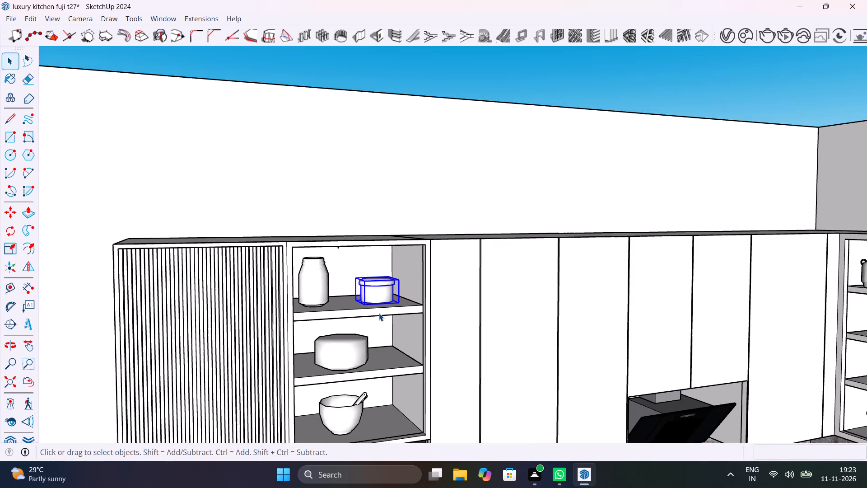
pyautogui.moveTo(391, 336); pyautogui.dragTo(472, 365, button='middle')
pyautogui.click(516, 82)
pyautogui.scroll(-4, 516, 82)
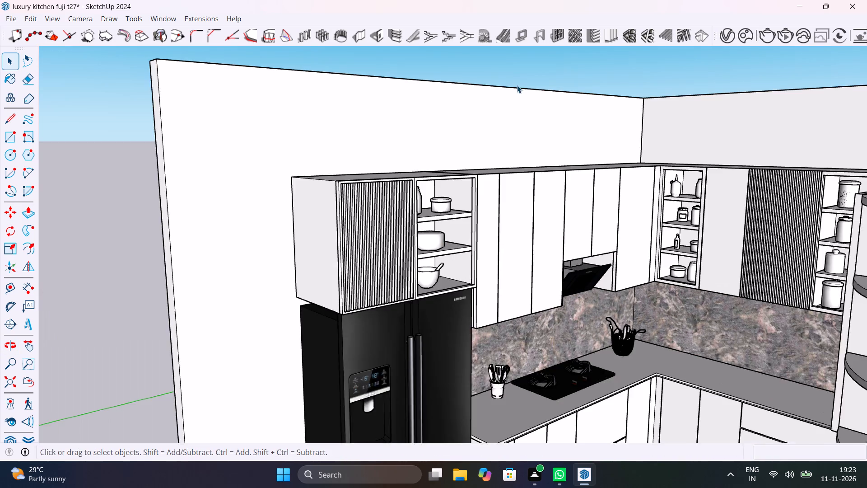
pyautogui.scroll(-3, 517, 85)
pyautogui.keyDown('shift'); pyautogui.moveTo(588, 325); pyautogui.dragTo(572, 284, button='middle'); pyautogui.keyUp('shift')
pyautogui.hotkey('ctrl', 's')
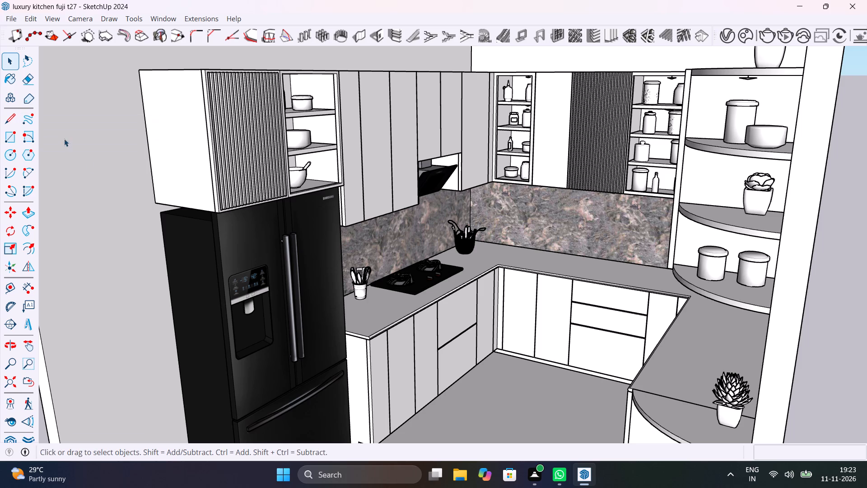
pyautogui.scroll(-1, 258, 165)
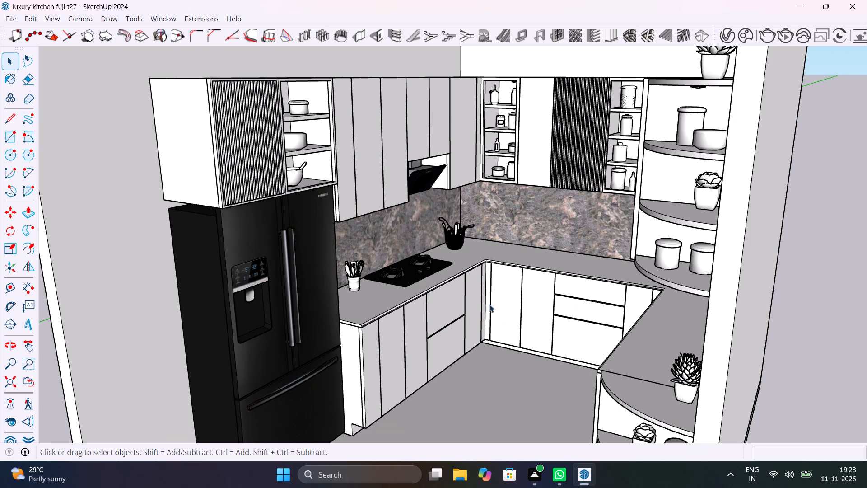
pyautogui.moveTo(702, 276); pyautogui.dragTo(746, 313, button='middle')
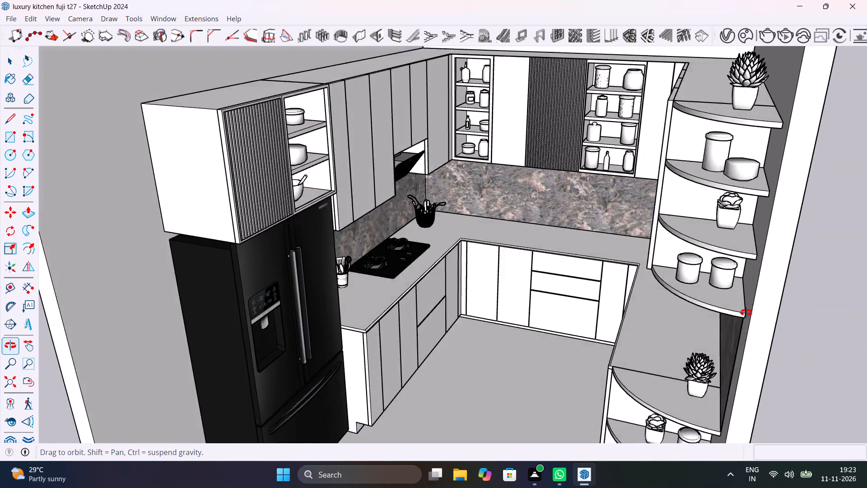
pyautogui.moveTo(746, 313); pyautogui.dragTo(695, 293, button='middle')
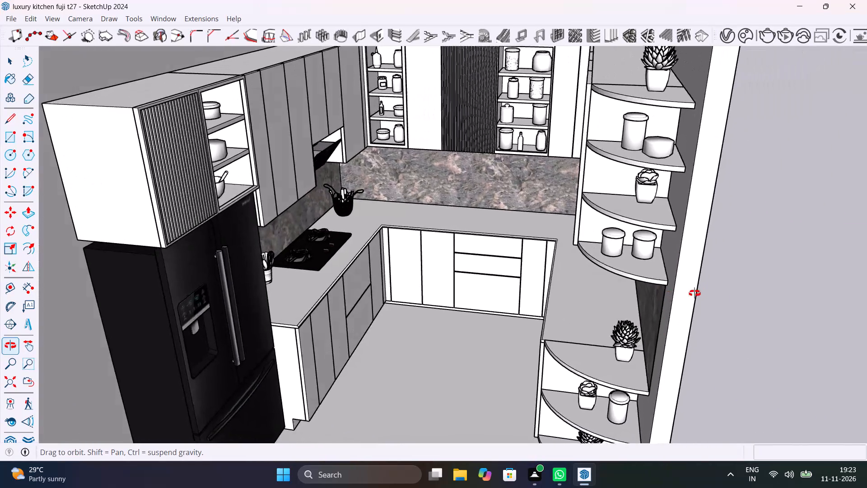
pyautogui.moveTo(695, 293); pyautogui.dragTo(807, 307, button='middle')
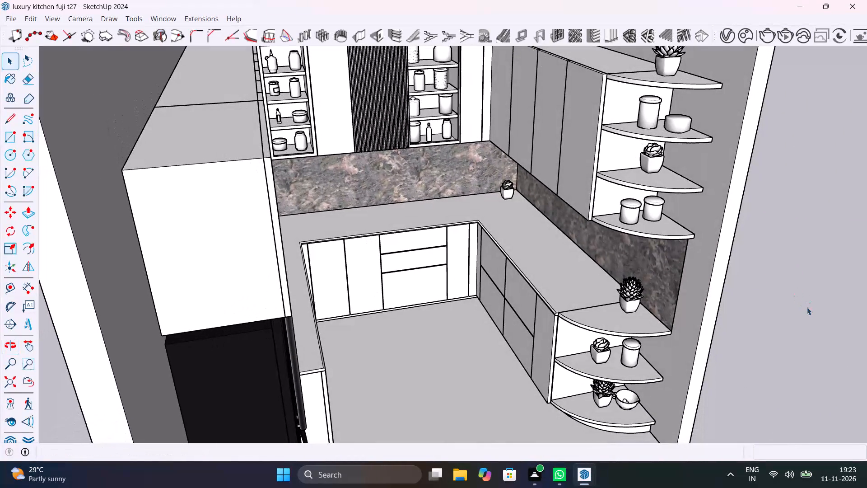
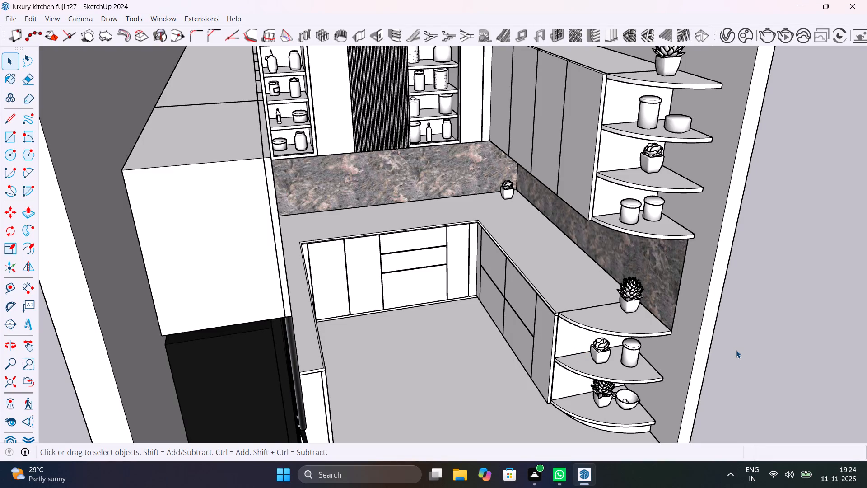
# Save the decorated kitchen model under its current file name.
pyautogui.scroll(-2, 736, 350)
pyautogui.keyDown('shift'); pyautogui.moveTo(736, 349); pyautogui.dragTo(736, 377, button='middle'); pyautogui.keyUp('shift')
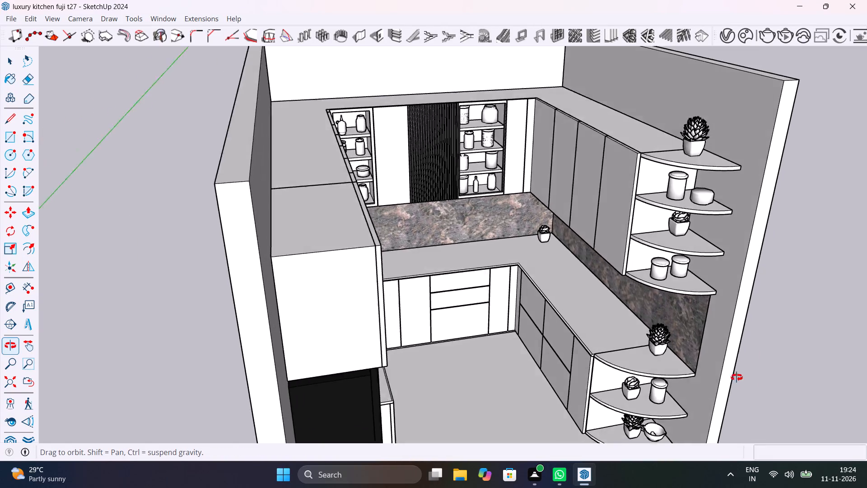
pyautogui.keyDown('shift'); pyautogui.moveTo(736, 377); pyautogui.dragTo(704, 355, button='middle'); pyautogui.keyUp('shift')
pyautogui.hotkey('ctrl', 's')
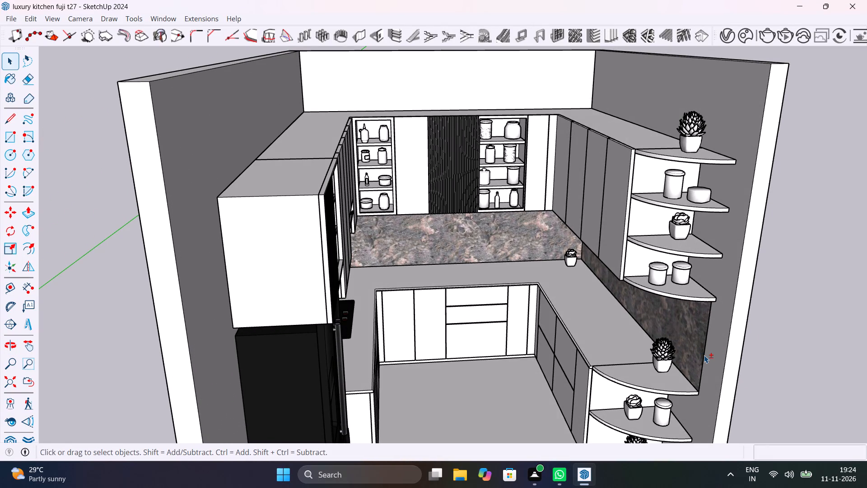
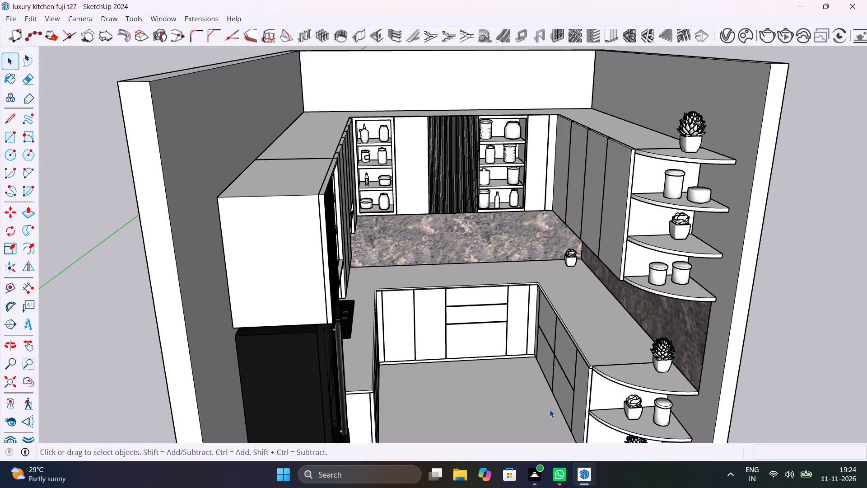
# Examine the decorated kitchen from the front, from above and from both sides to check the overall layout.
pyautogui.scroll(-5, 550, 409)
pyautogui.moveTo(566, 404); pyautogui.dragTo(528, 358, button='middle')
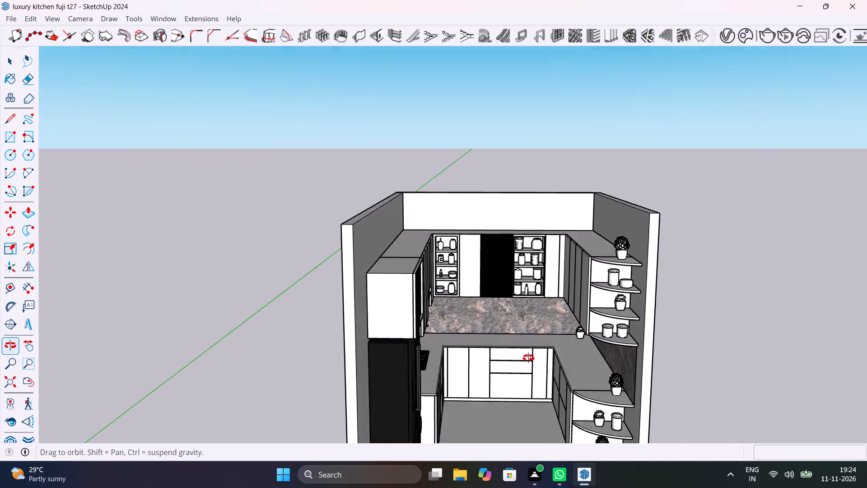
pyautogui.moveTo(528, 358); pyautogui.dragTo(408, 306, button='middle')
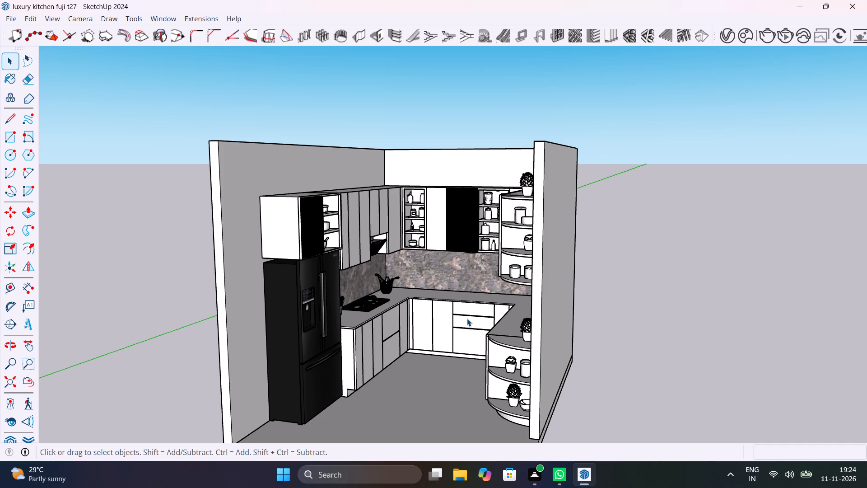
pyautogui.scroll(-1, 467, 319)
pyautogui.moveTo(467, 318); pyautogui.dragTo(543, 310, button='middle')
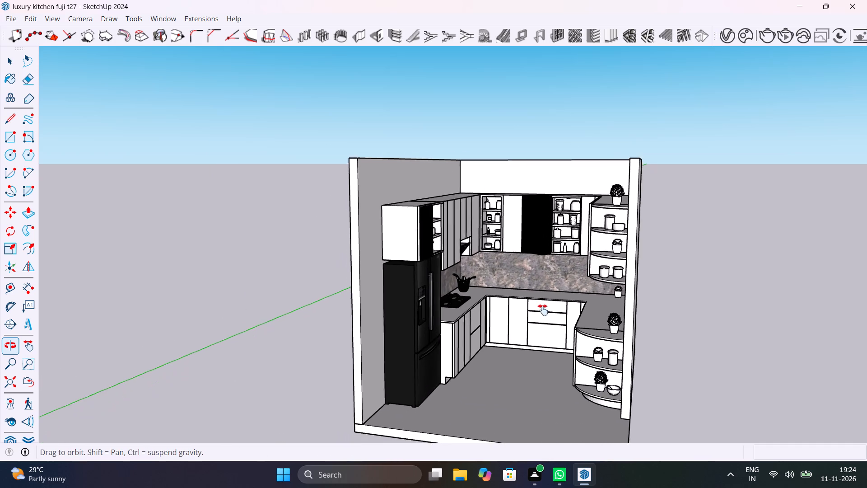
pyautogui.moveTo(543, 310); pyautogui.dragTo(550, 293, button='middle')
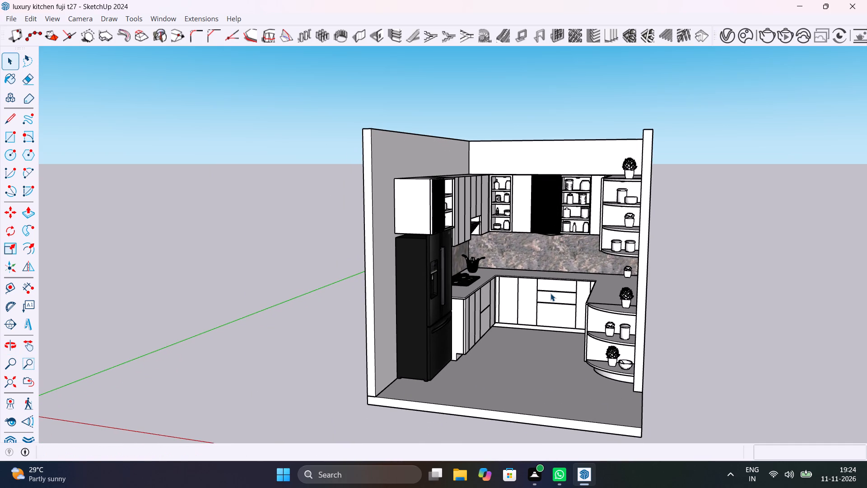
pyautogui.keyDown('shift'); pyautogui.moveTo(567, 331); pyautogui.dragTo(440, 331, button='middle'); pyautogui.keyUp('shift')
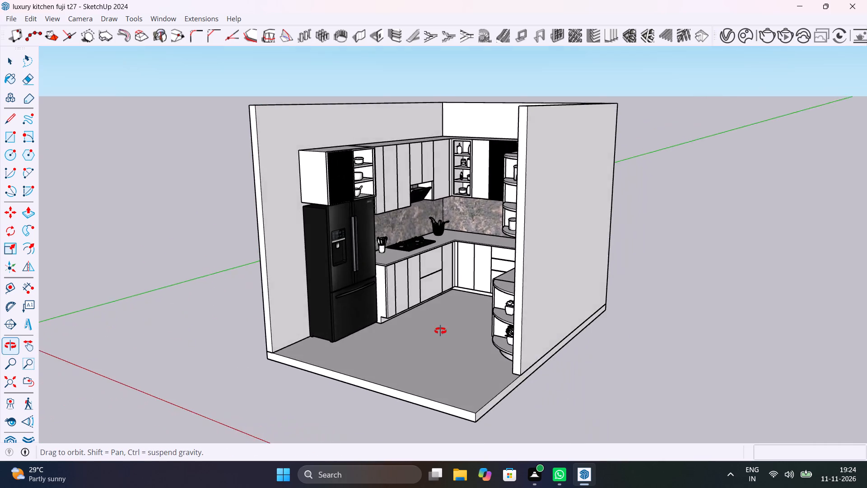
pyautogui.keyDown('shift'); pyautogui.moveTo(440, 331); pyautogui.dragTo(530, 327, button='middle'); pyautogui.keyUp('shift')
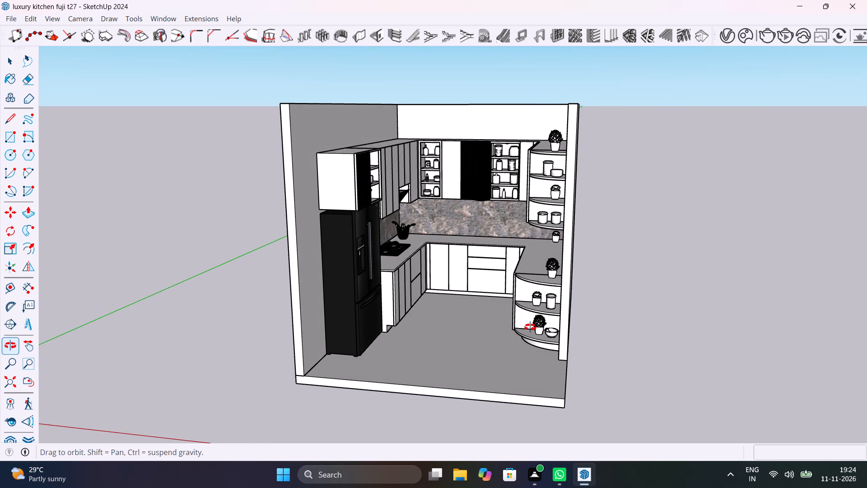
pyautogui.keyDown('shift'); pyautogui.moveTo(530, 327); pyautogui.dragTo(575, 384, button='middle'); pyautogui.keyUp('shift')
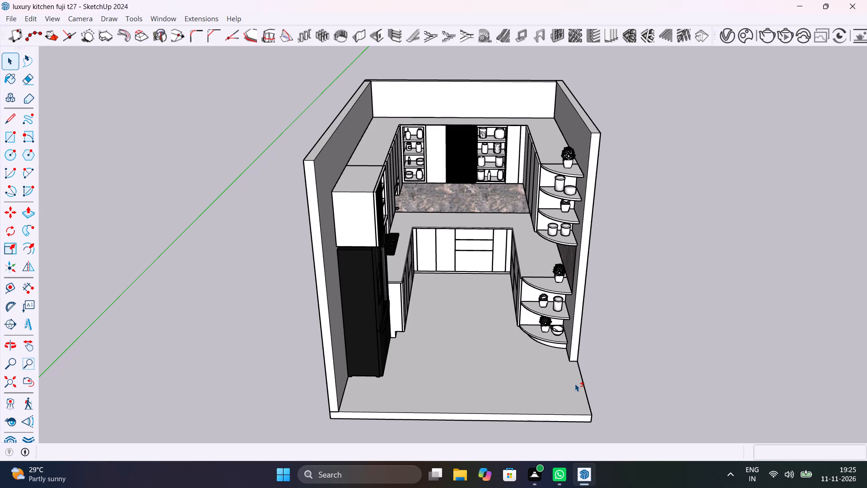
pyautogui.keyDown('shift'); pyautogui.moveTo(486, 399); pyautogui.dragTo(508, 368, button='middle'); pyautogui.keyUp('shift')
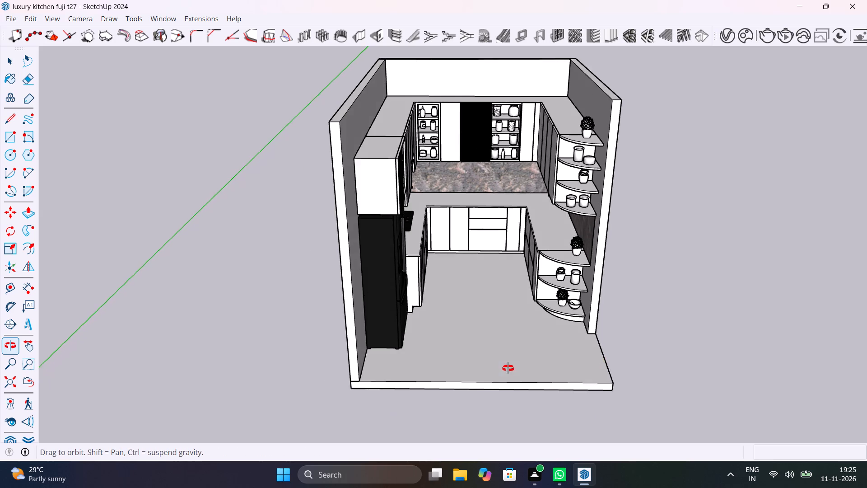
pyautogui.keyDown('shift'); pyautogui.moveTo(508, 368); pyautogui.dragTo(399, 371, button='middle'); pyautogui.keyUp('shift')
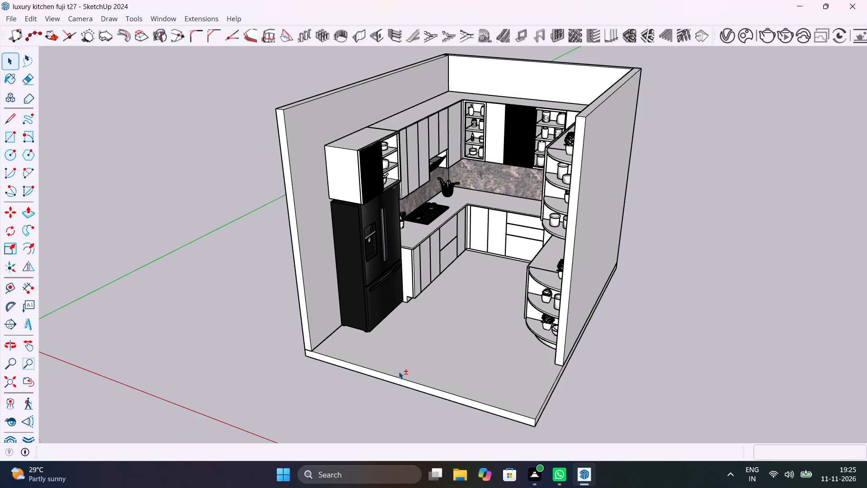
pyautogui.scroll(-1, 460, 410)
pyautogui.moveTo(459, 408); pyautogui.dragTo(393, 375, button='middle')
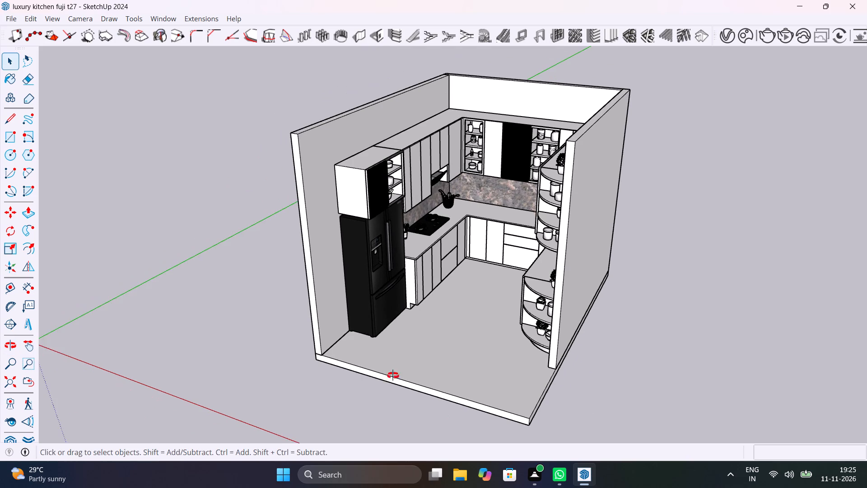
pyautogui.moveTo(393, 375); pyautogui.dragTo(513, 379, button='middle')
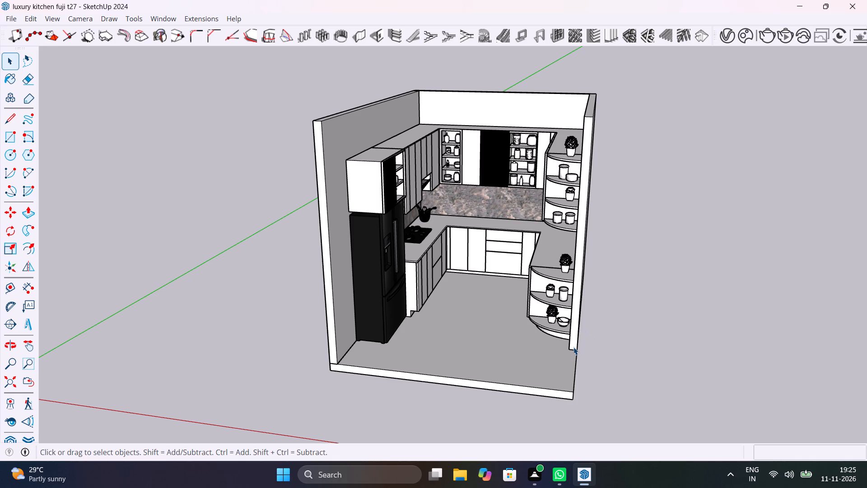
# Save the kitchen model under its current file name.
pyautogui.hotkey('ctrl', 's')
# Push/Pull the front end face of the wall beside the curved open shelves until it is flush with the opposite wall's front end.
pyautogui.moveTo(574, 347); pyautogui.dragTo(599, 358, button='middle')
pyautogui.moveTo(599, 358); pyautogui.dragTo(536, 343, button='middle')
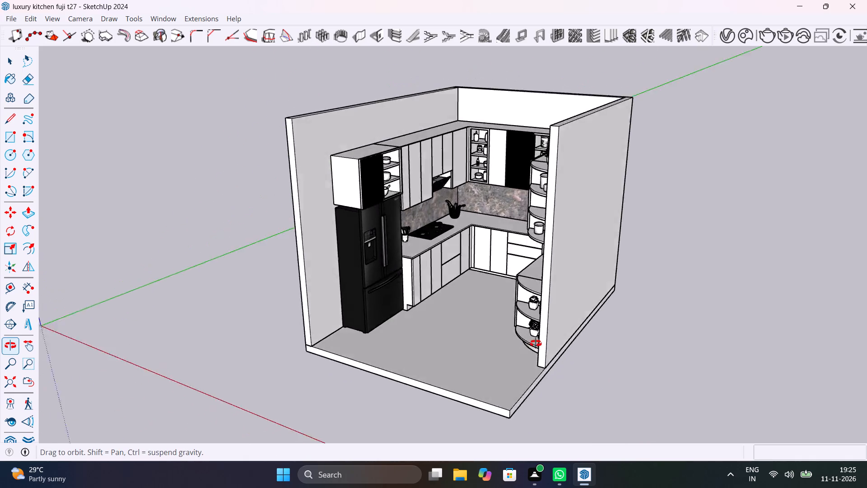
pyautogui.moveTo(536, 343); pyautogui.dragTo(626, 338, button='middle')
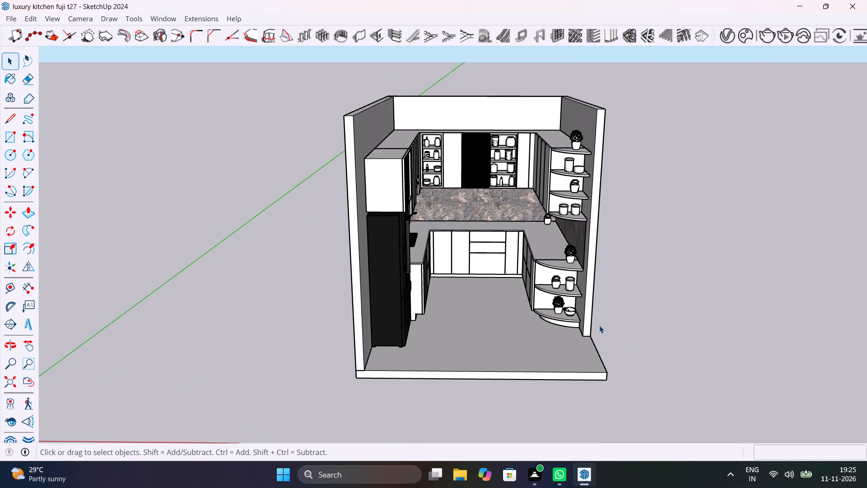
pyautogui.scroll(8, 592, 319)
pyautogui.doubleClick(587, 324)
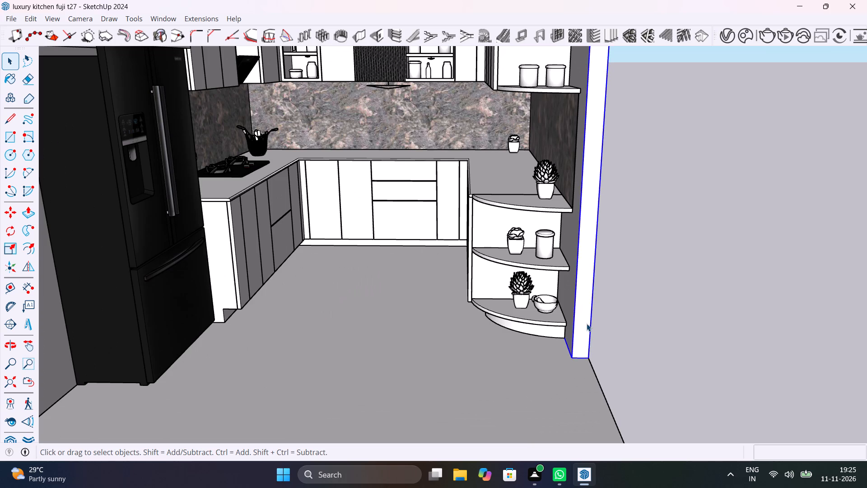
pyautogui.click(587, 324)
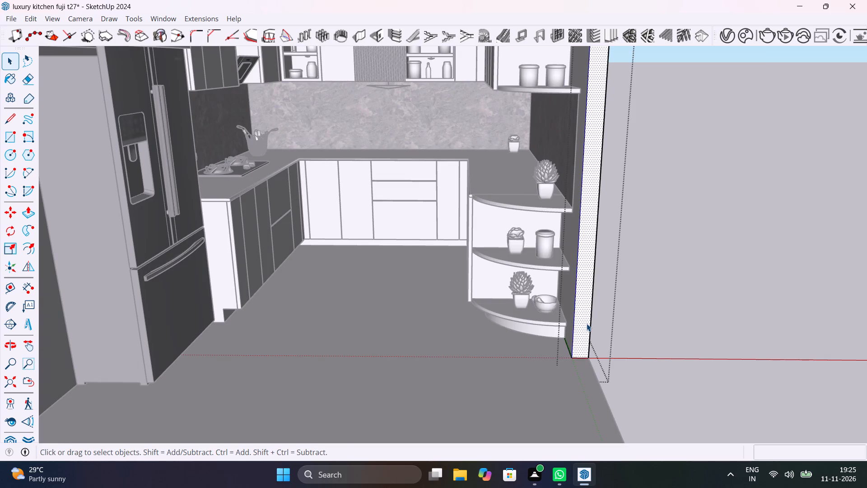
pyautogui.press('p')
pyautogui.click(587, 324)
pyautogui.scroll(-17, 586, 344)
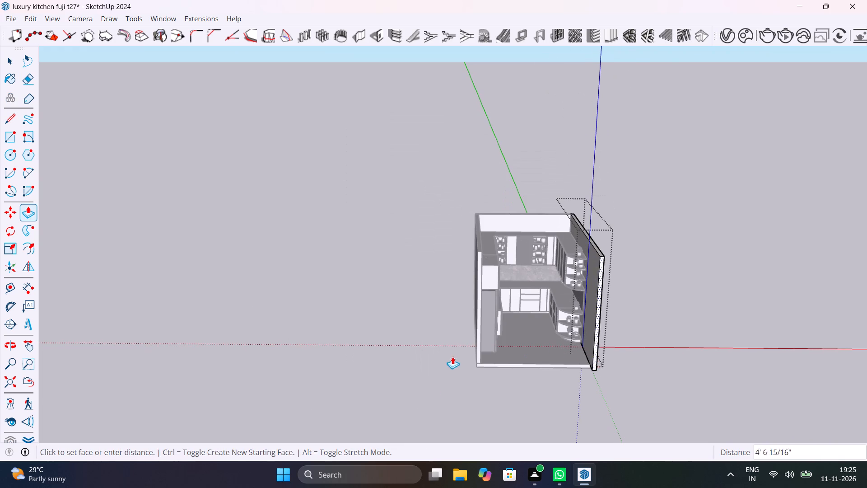
pyautogui.click(478, 357)
pyautogui.press('space')
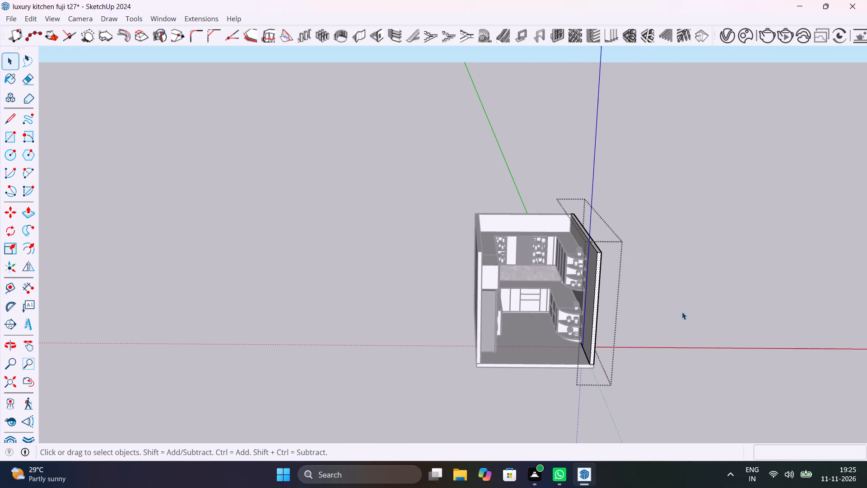
pyautogui.click(682, 311)
# Examine the kitchen interior with the extended side wall, including the counters, backsplash and curved corner shelves.
pyautogui.scroll(8, 559, 320)
pyautogui.keyDown('shift'); pyautogui.moveTo(558, 320); pyautogui.dragTo(625, 357, button='middle'); pyautogui.keyUp('shift')
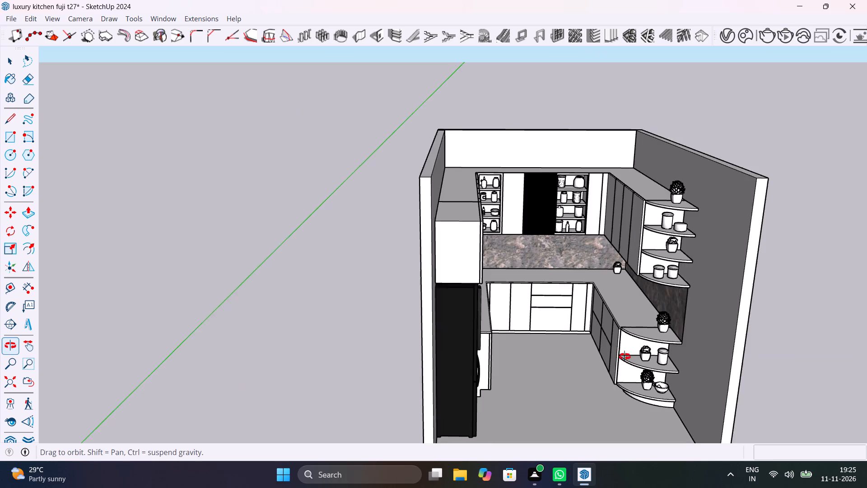
pyautogui.keyDown('shift'); pyautogui.moveTo(625, 357); pyautogui.dragTo(610, 343, button='middle'); pyautogui.keyUp('shift')
pyautogui.scroll(4, 554, 343)
pyautogui.moveTo(554, 343); pyautogui.dragTo(542, 321, button='middle')
pyautogui.scroll(-1, 542, 321)
pyautogui.keyDown('shift'); pyautogui.moveTo(542, 321); pyautogui.dragTo(610, 347, button='middle'); pyautogui.keyUp('shift')
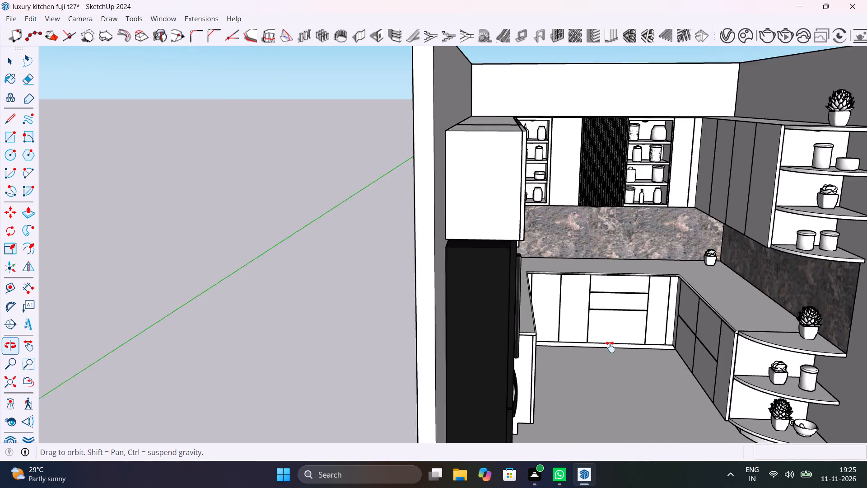
pyautogui.keyDown('shift'); pyautogui.moveTo(610, 347); pyautogui.dragTo(593, 329, button='middle'); pyautogui.keyUp('shift')
pyautogui.moveTo(593, 329); pyautogui.dragTo(560, 316, button='middle')
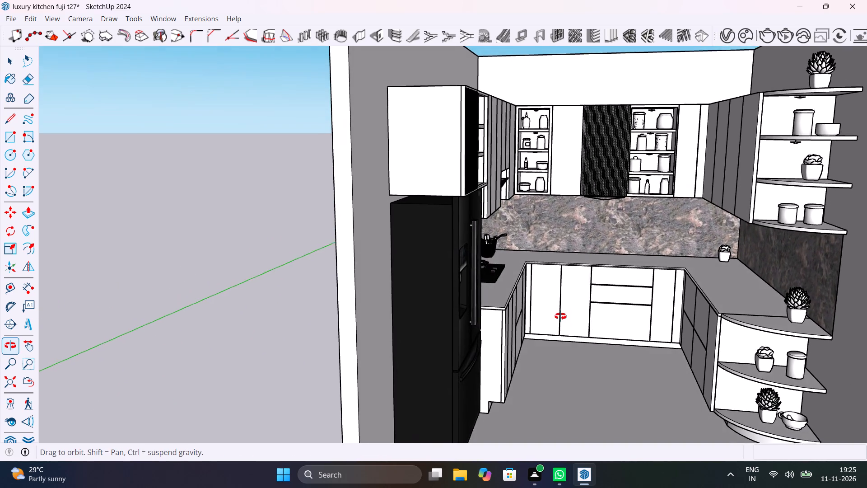
pyautogui.moveTo(560, 316); pyautogui.dragTo(554, 300, button='middle')
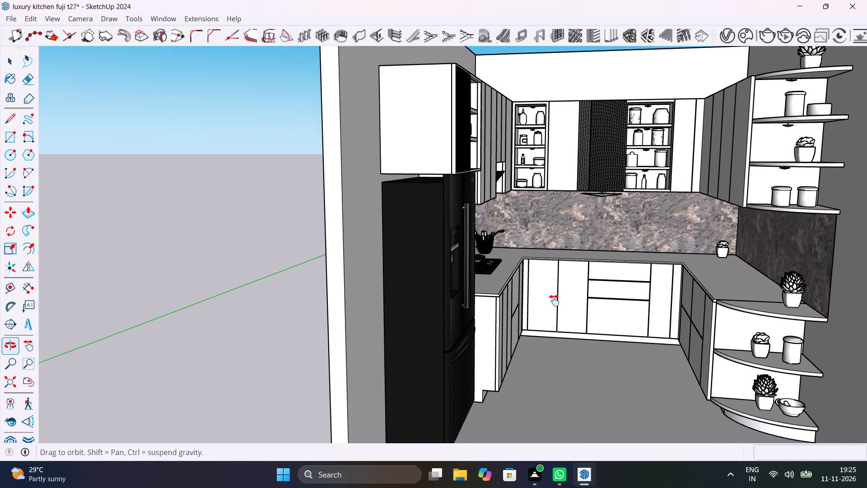
pyautogui.moveTo(554, 300); pyautogui.dragTo(551, 306, button='middle')
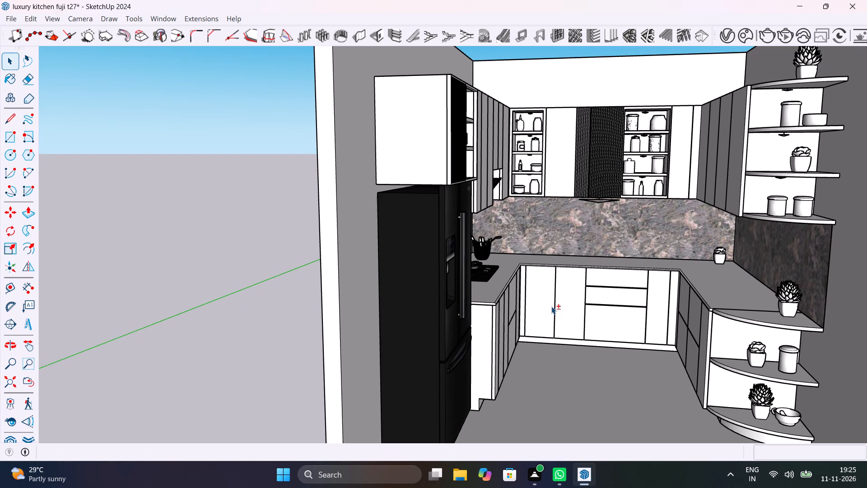
pyautogui.scroll(-1, 551, 306)
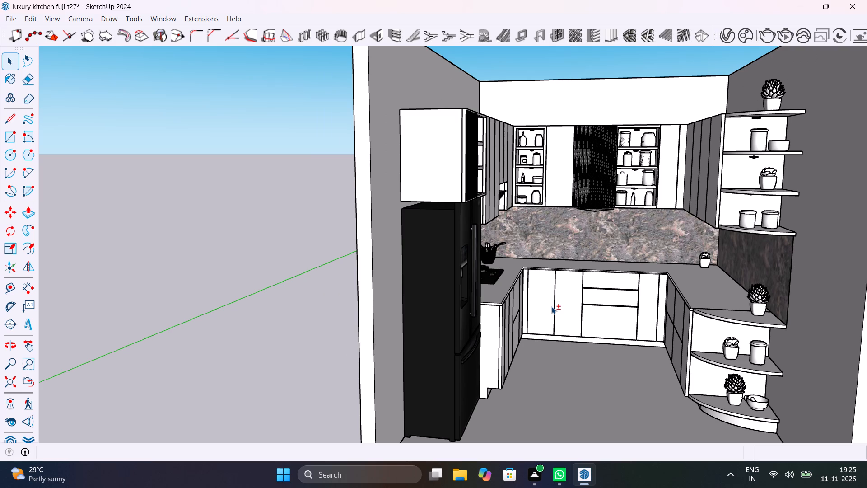
# Examine the fluted cabinet and open shelves above the fridge up close, and the whole kitchen from the front.
pyautogui.scroll(6, 494, 127)
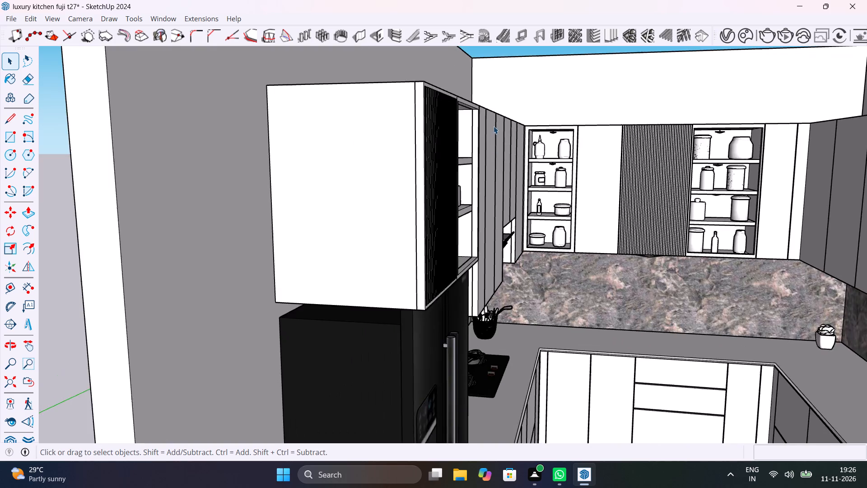
pyautogui.scroll(1, 494, 126)
pyautogui.moveTo(494, 126); pyautogui.dragTo(368, 204, button='middle')
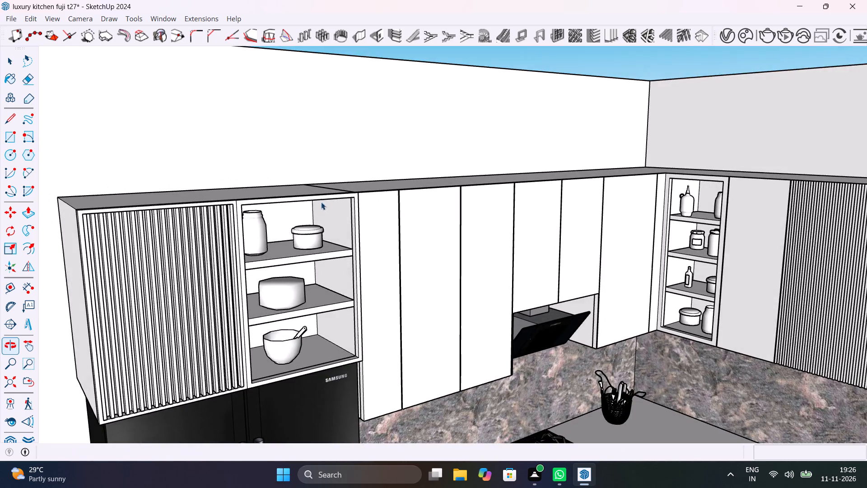
pyautogui.scroll(4, 292, 208)
pyautogui.moveTo(287, 214); pyautogui.dragTo(416, 183, button='middle')
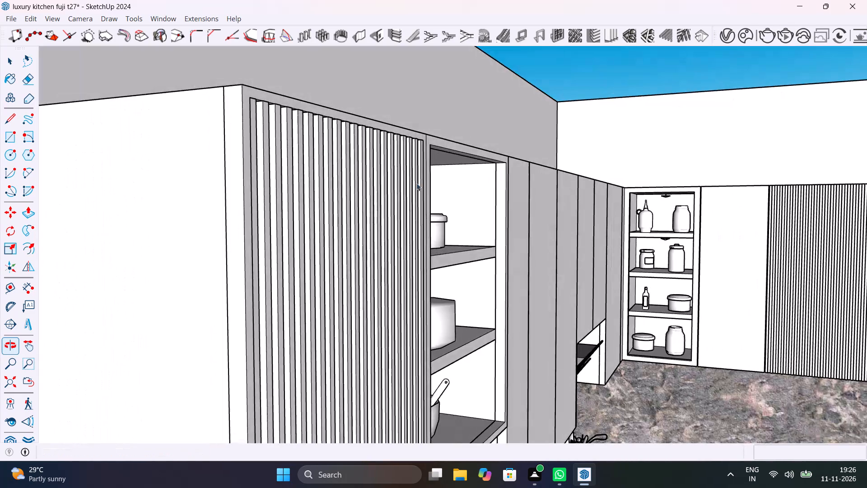
pyautogui.scroll(-6, 416, 183)
pyautogui.keyDown('shift'); pyautogui.moveTo(558, 236); pyautogui.dragTo(519, 213, button='middle'); pyautogui.keyUp('shift')
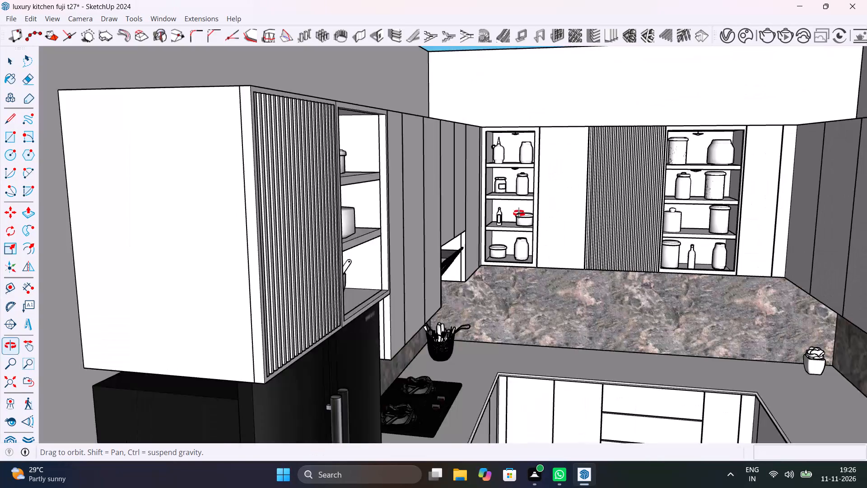
pyautogui.keyDown('shift'); pyautogui.moveTo(519, 213); pyautogui.dragTo(529, 274, button='middle'); pyautogui.keyUp('shift')
pyautogui.scroll(-6, 470, 229)
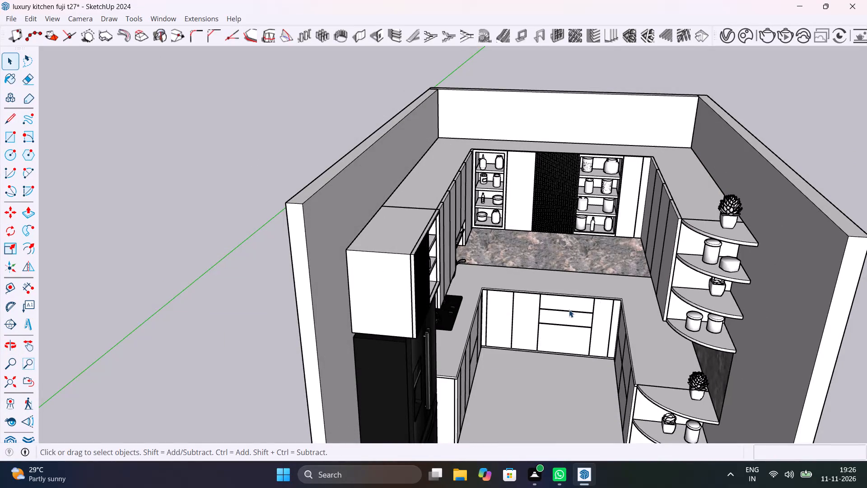
pyautogui.moveTo(569, 310); pyautogui.dragTo(555, 267, button='middle')
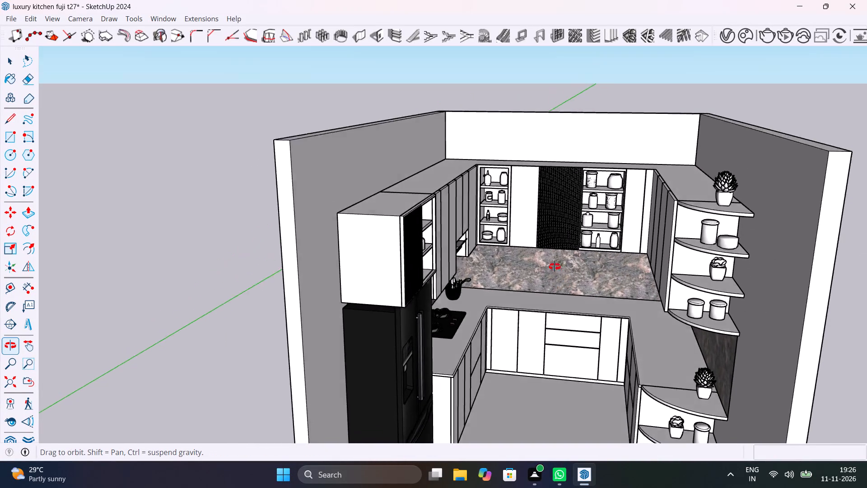
pyautogui.moveTo(555, 267); pyautogui.dragTo(552, 225, button='middle')
pyautogui.scroll(-5, 552, 225)
pyautogui.keyDown('shift'); pyautogui.moveTo(579, 302); pyautogui.dragTo(562, 272, button='middle'); pyautogui.keyUp('shift')
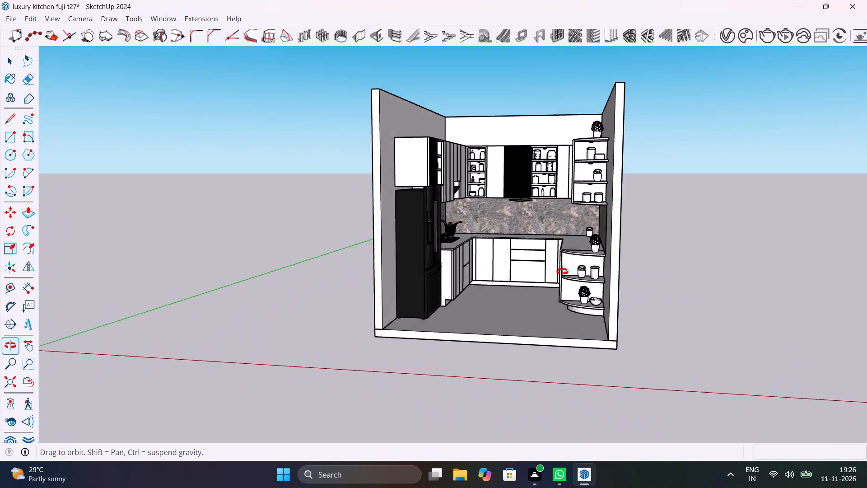
pyautogui.keyDown('shift'); pyautogui.moveTo(562, 272); pyautogui.dragTo(569, 280, button='middle'); pyautogui.keyUp('shift')
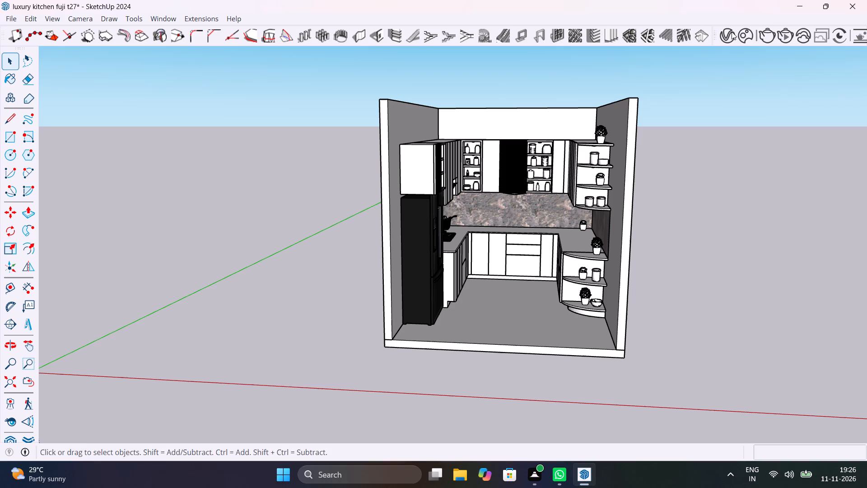
# Search the Chaos Cosmos library for "gold marble" and look through the matching assets.
pyautogui.click(746, 35)
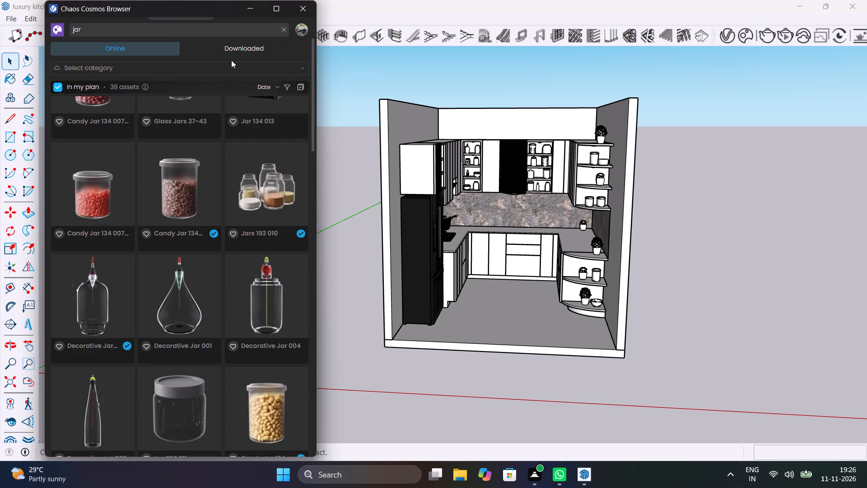
pyautogui.click(286, 33)
pyautogui.click(241, 28)
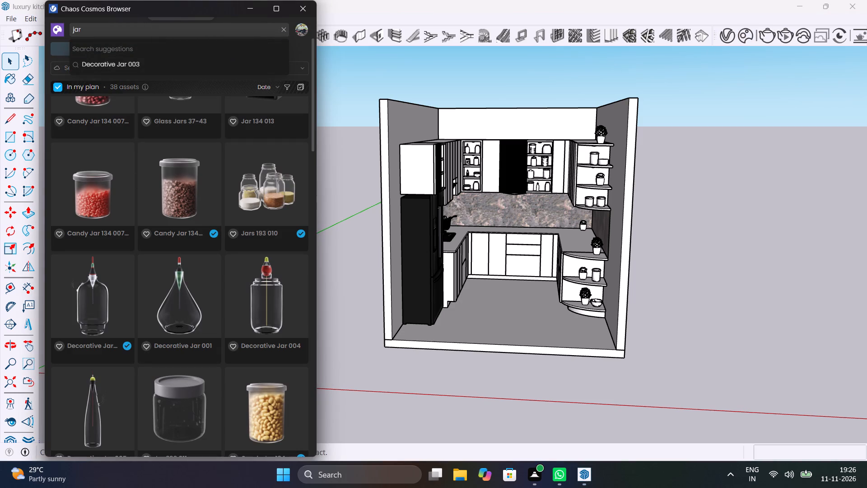
pyautogui.press('BackSpace')
pyautogui.press('BackSpace')
pyautogui.press('BackSpace')
pyautogui.press('BackSpace')
pyautogui.press('BackSpace')
pyautogui.press('BackSpace')
pyautogui.press('BackSpace')
pyautogui.press('BackSpace')
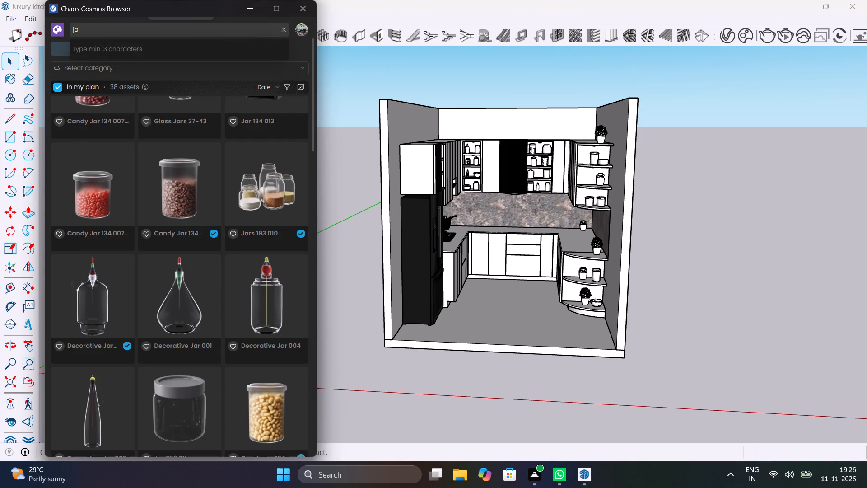
pyautogui.write('GOLD')
pyautogui.press('space')
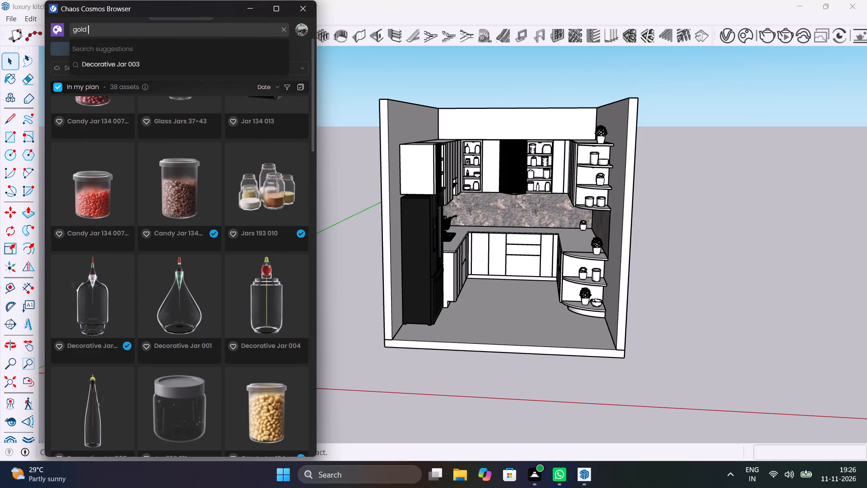
pyautogui.write('MARBLE')
pyautogui.press('Return')
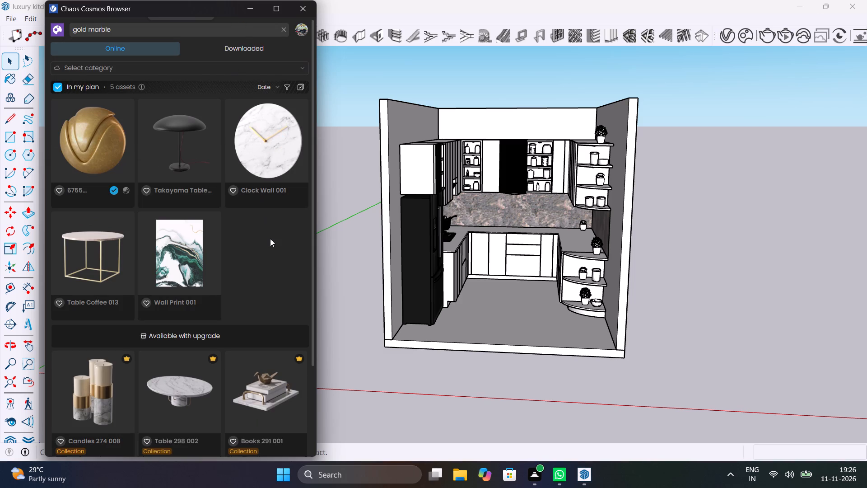
pyautogui.scroll(-4, 238, 301)
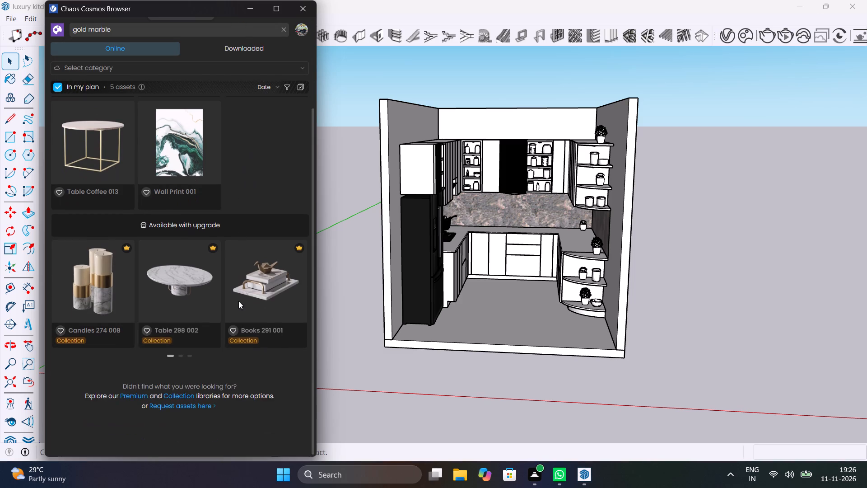
pyautogui.scroll(-4, 238, 301)
pyautogui.scroll(8, 232, 270)
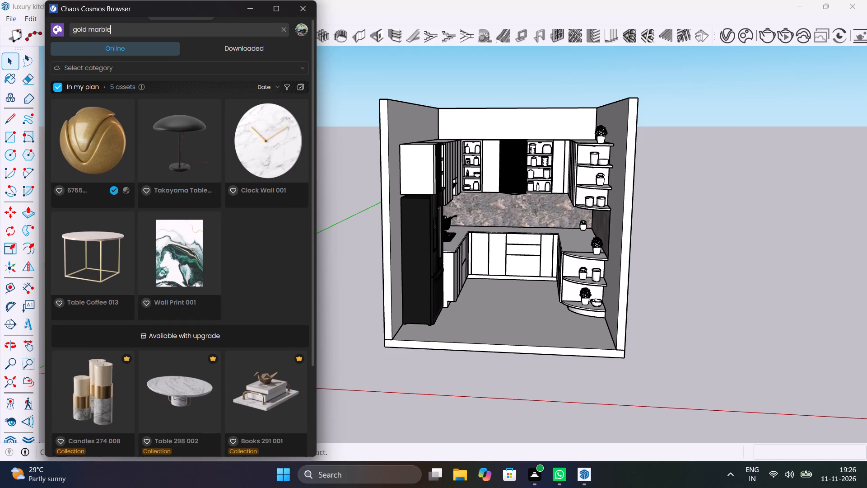
# Search the asset library for "marble" and import the Marble Wood Grain 37.51cm material.
pyautogui.click(86, 28)
pyautogui.press('BackSpace')
pyautogui.press('BackSpace')
pyautogui.press('BackSpace')
pyautogui.press('BackSpace')
pyautogui.press('BackSpace')
pyautogui.press('Return')
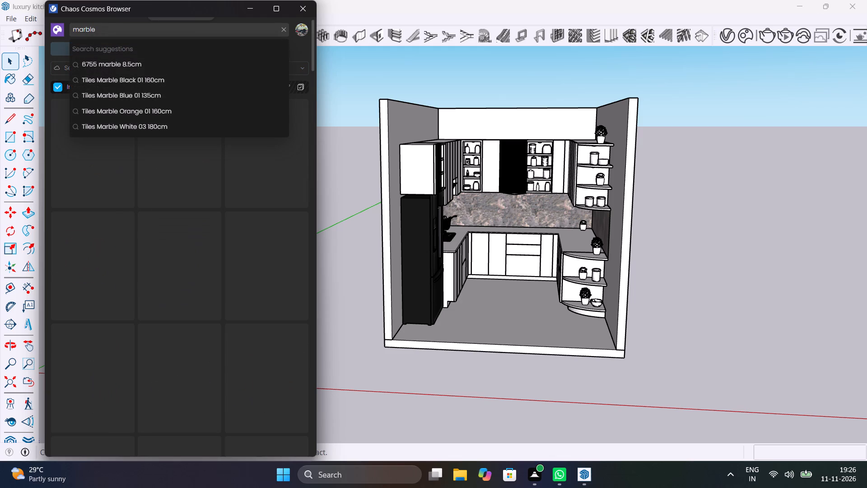
pyautogui.scroll(-1, 237, 282)
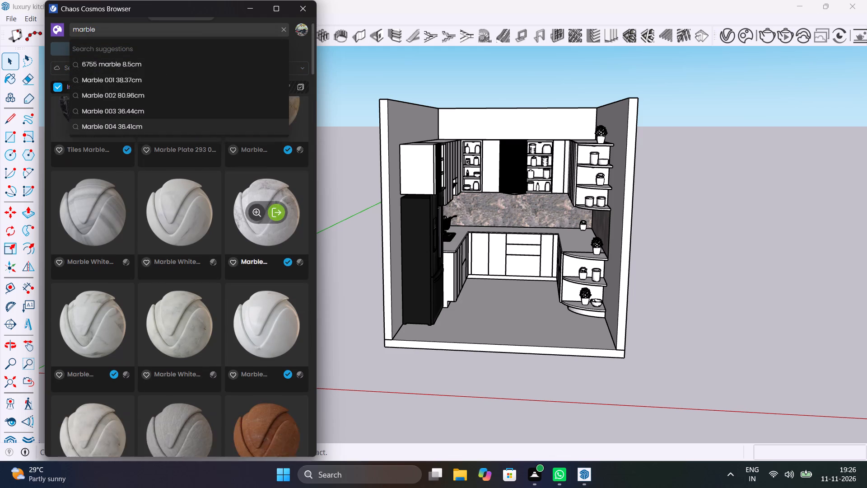
pyautogui.scroll(1, 237, 282)
pyautogui.click(355, 330)
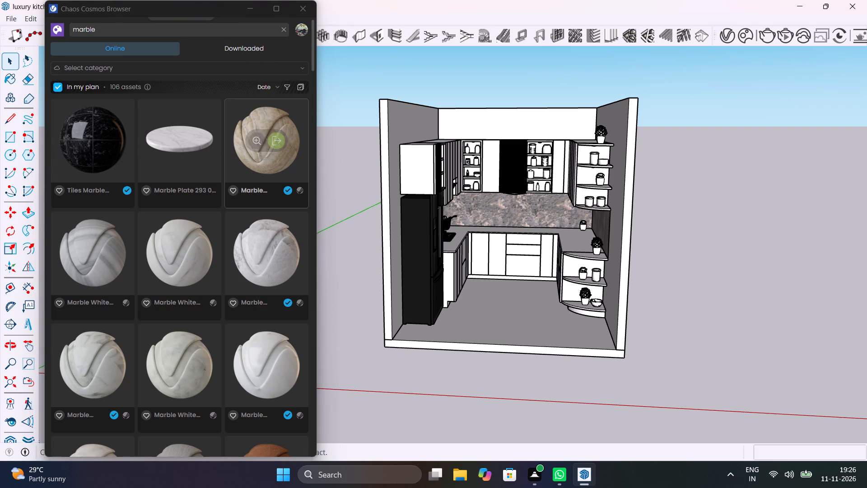
pyautogui.click(277, 142)
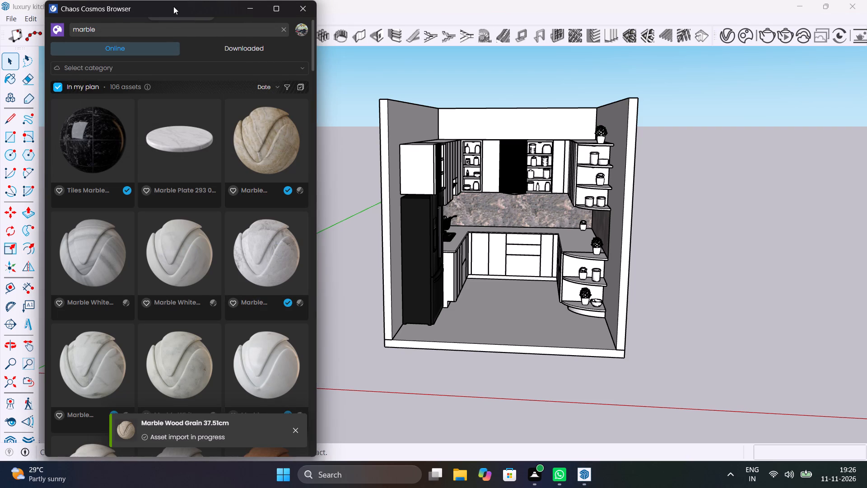
# Open the V-Ray Asset Editor's scene material list alongside the asset library and import Marble Wood Grain 37.51cm again.
pyautogui.moveTo(174, 6); pyautogui.dragTo(762, 82)
pyautogui.click(731, 36)
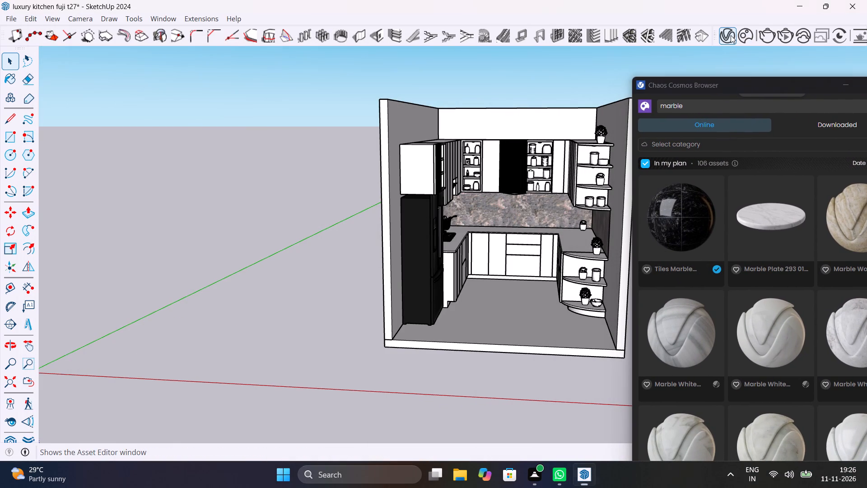
pyautogui.moveTo(429, 45); pyautogui.dragTo(350, 46)
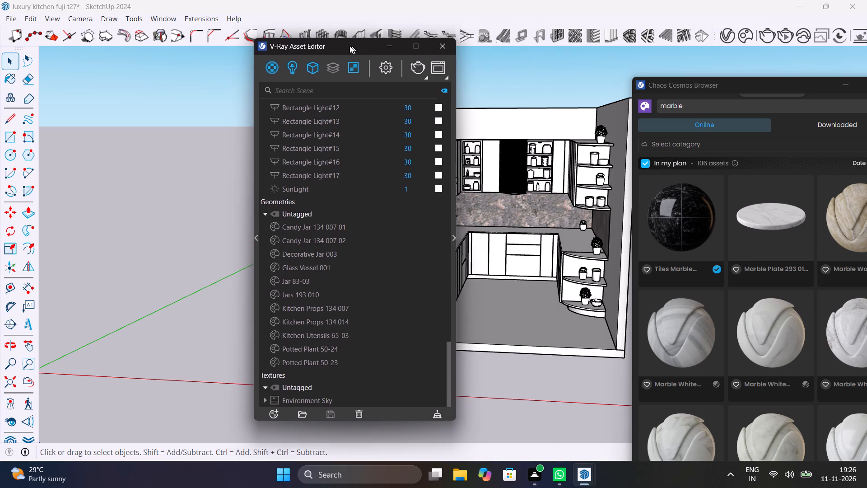
pyautogui.moveTo(350, 46); pyautogui.dragTo(175, 44)
pyautogui.scroll(4, 189, 165)
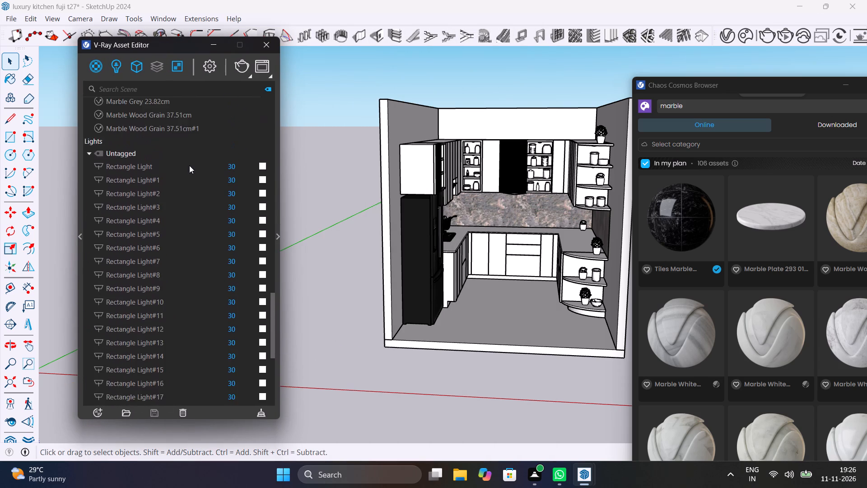
pyautogui.scroll(2, 189, 165)
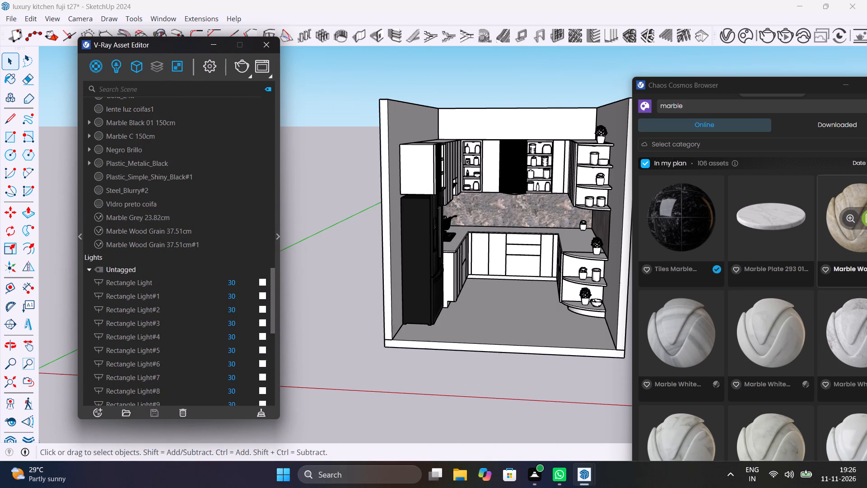
pyautogui.click(866, 221)
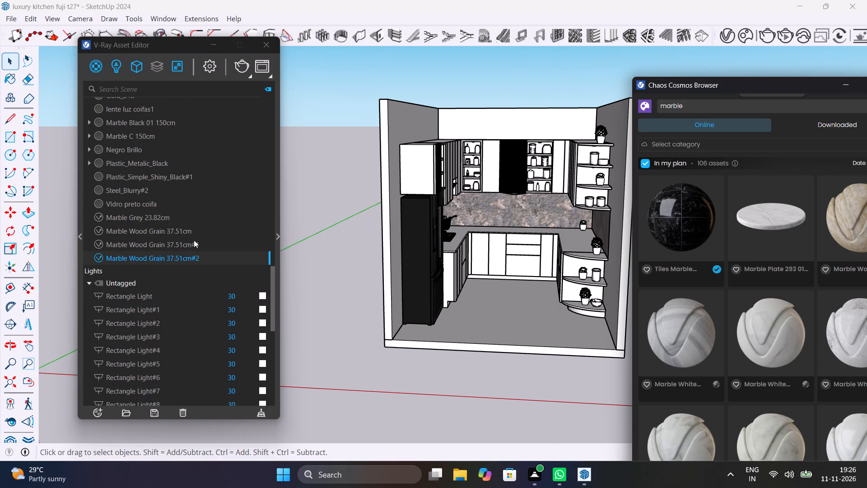
# Apply the Marble Wood Grain 37.51cm#2 material to the top face of the kitchen floor inside its group.
pyautogui.click(510, 317)
pyautogui.doubleClick(510, 317)
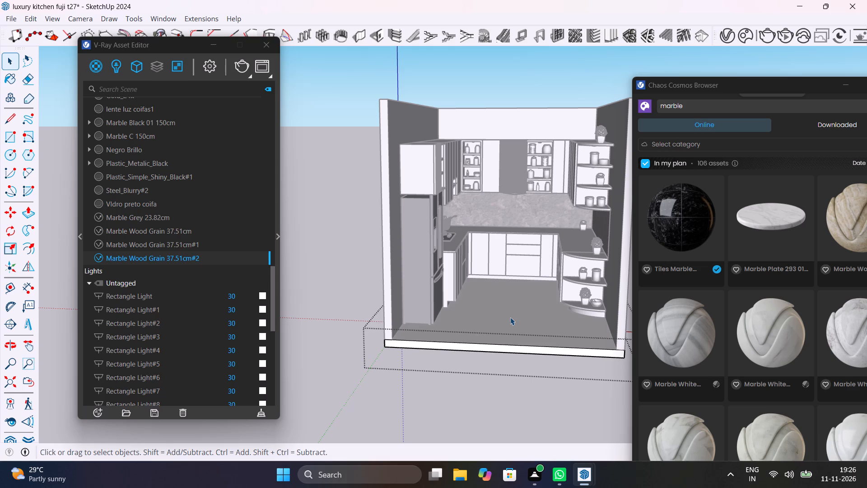
pyautogui.click(510, 317)
pyautogui.click(510, 317)
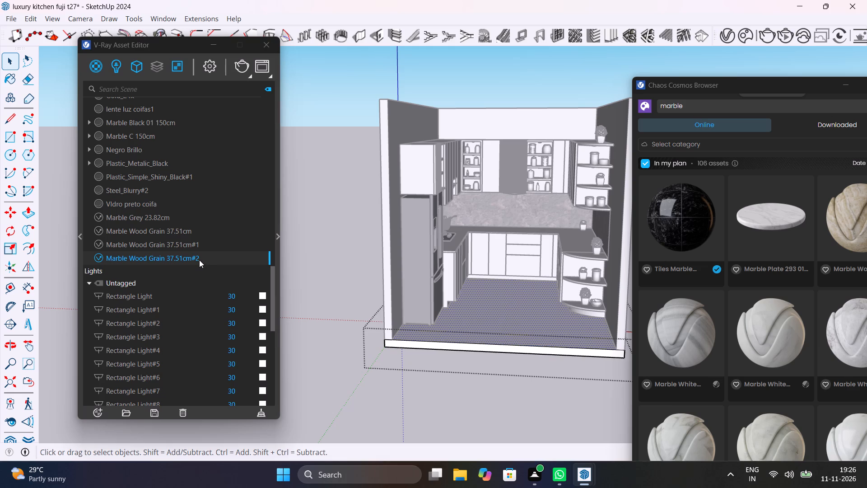
pyautogui.rightClick(199, 260)
pyautogui.click(238, 136)
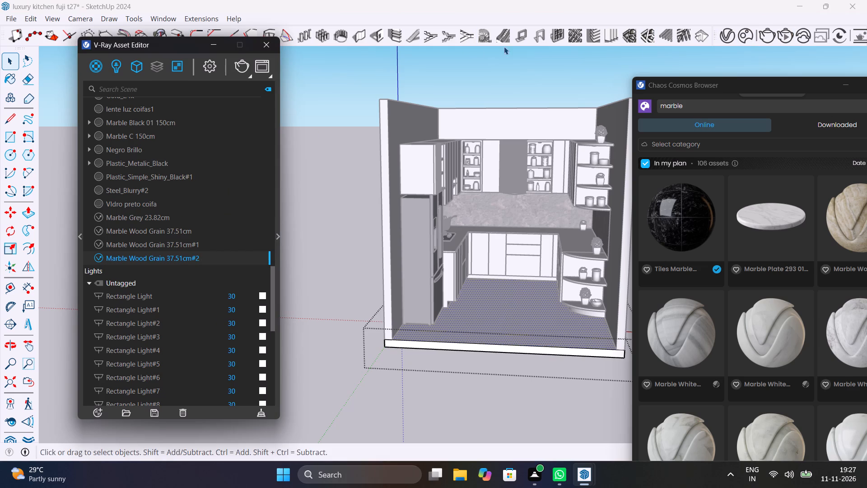
# Display the V-Ray Lights and V-Ray Utilities tool sets, leave V-Ray Objects hidden, and dock the utilities above the model.
pyautogui.moveTo(187, 43); pyautogui.dragTo(166, 83)
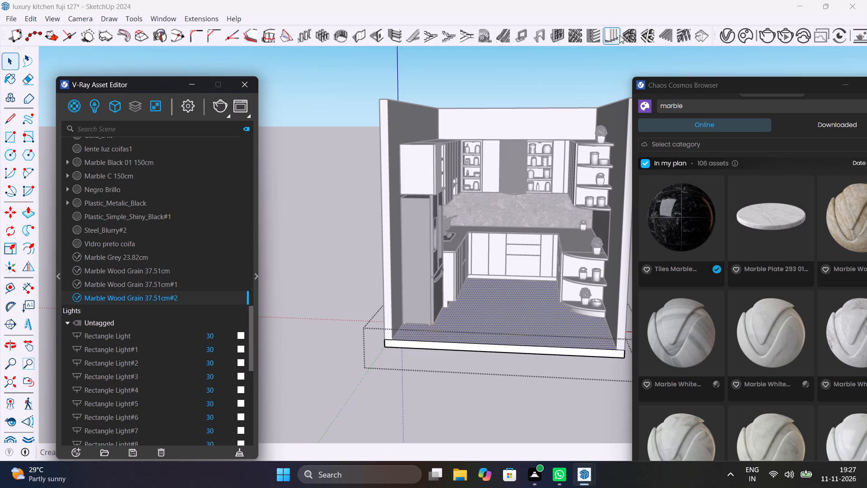
pyautogui.scroll(4, 620, 35)
pyautogui.scroll(-5, 620, 35)
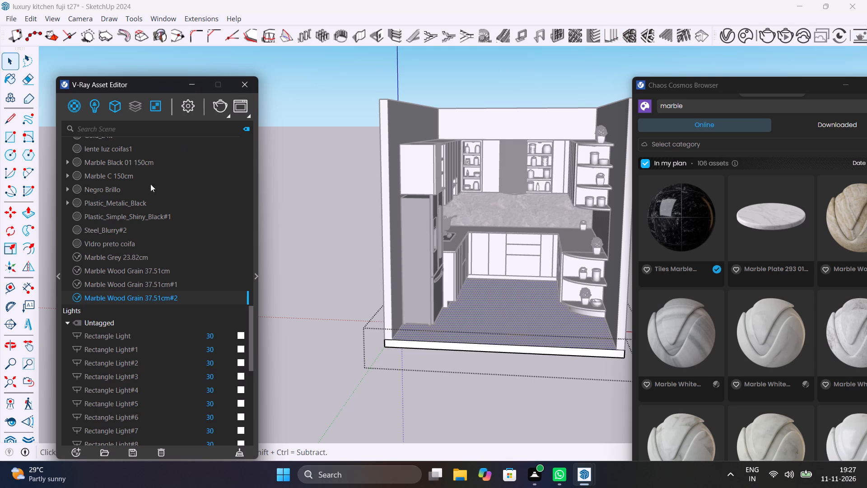
pyautogui.rightClick(543, 19)
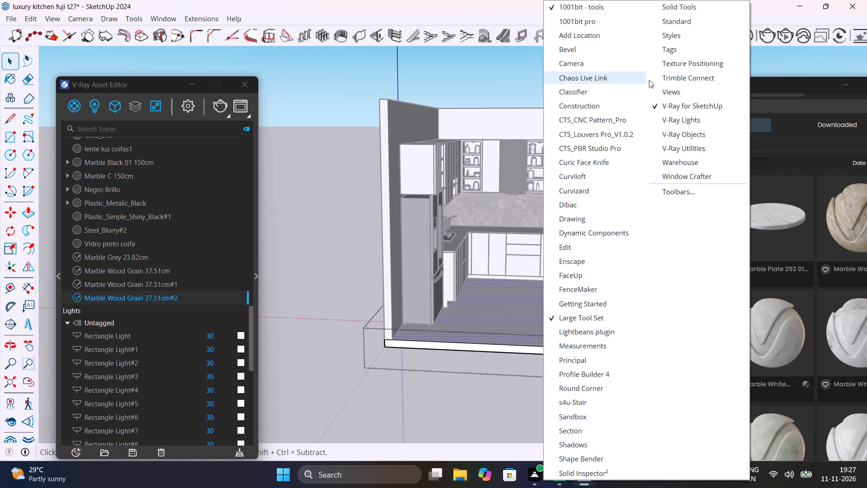
pyautogui.click(700, 119)
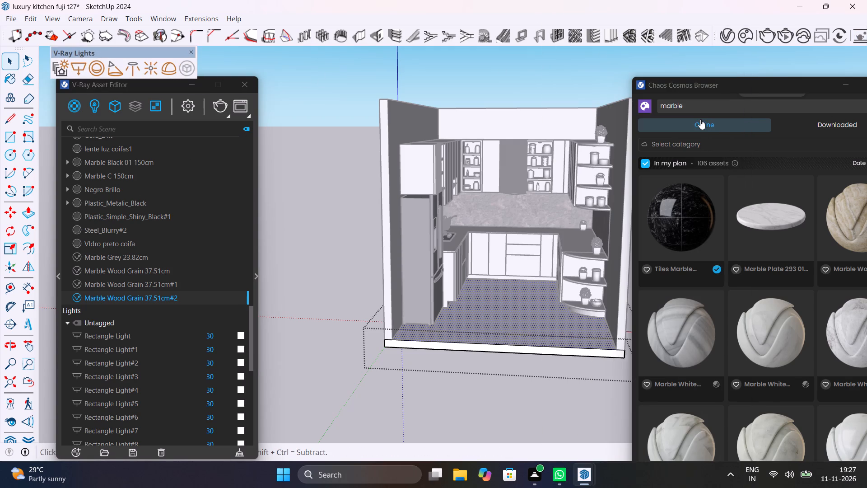
pyautogui.rightClick(583, 23)
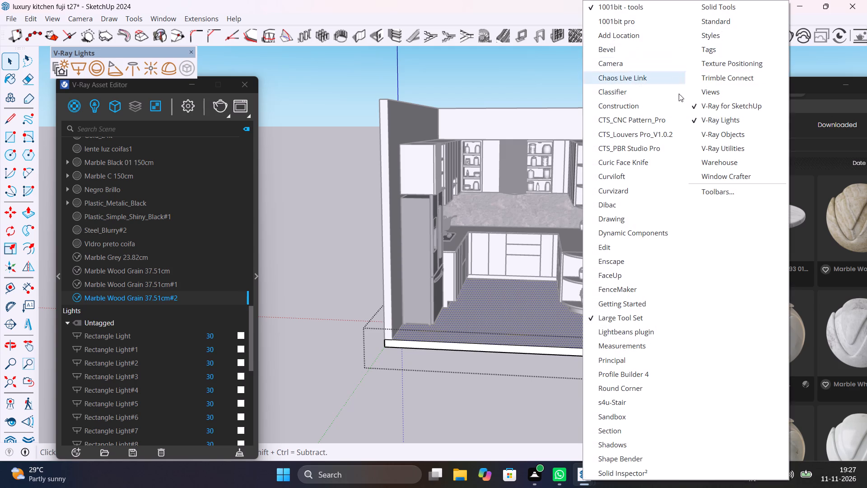
pyautogui.click(737, 130)
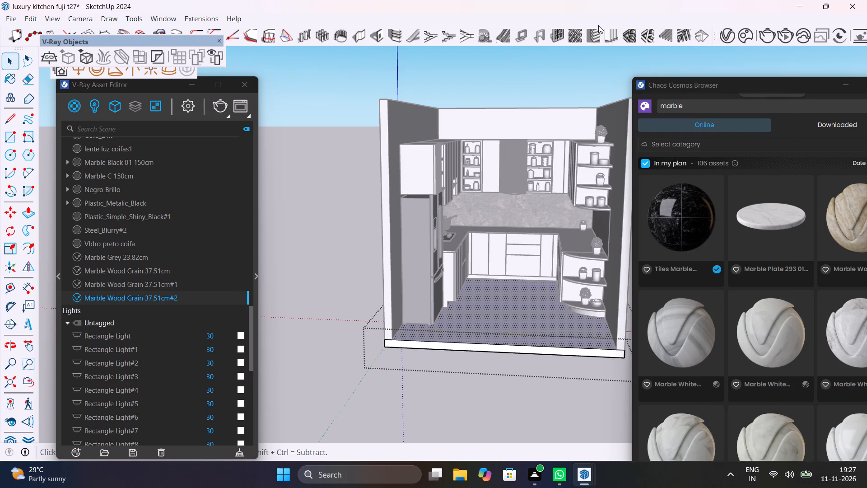
pyautogui.click(218, 39)
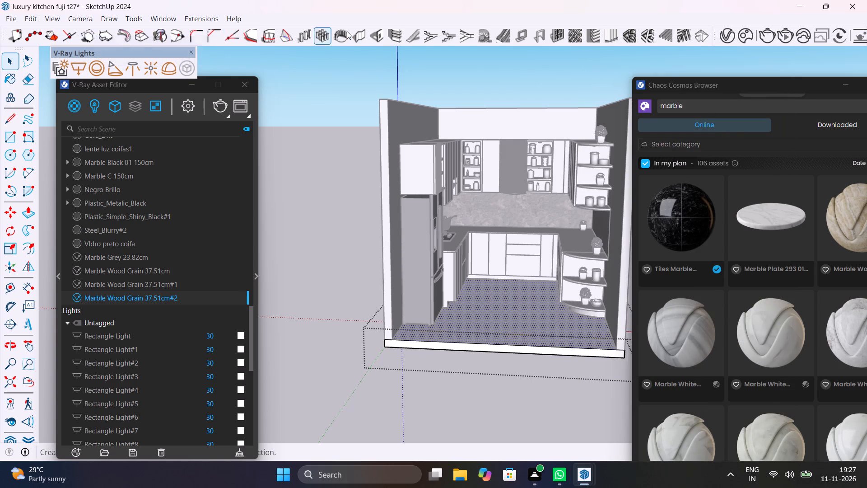
pyautogui.rightClick(479, 20)
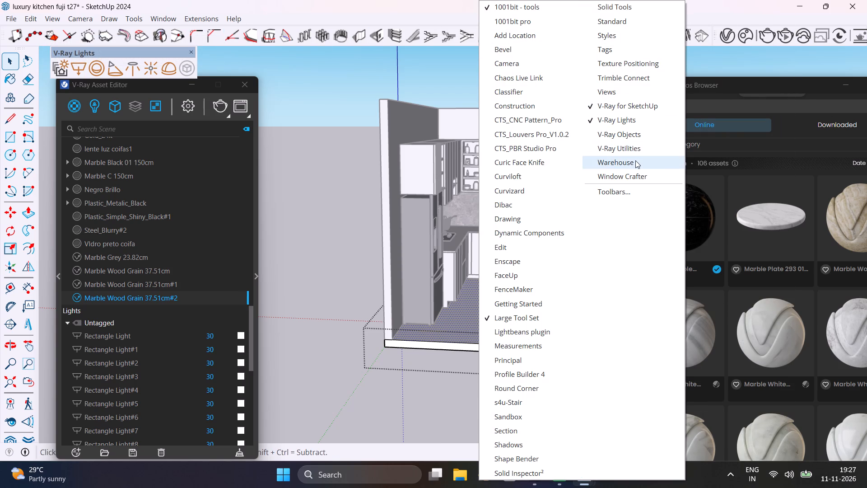
pyautogui.click(638, 150)
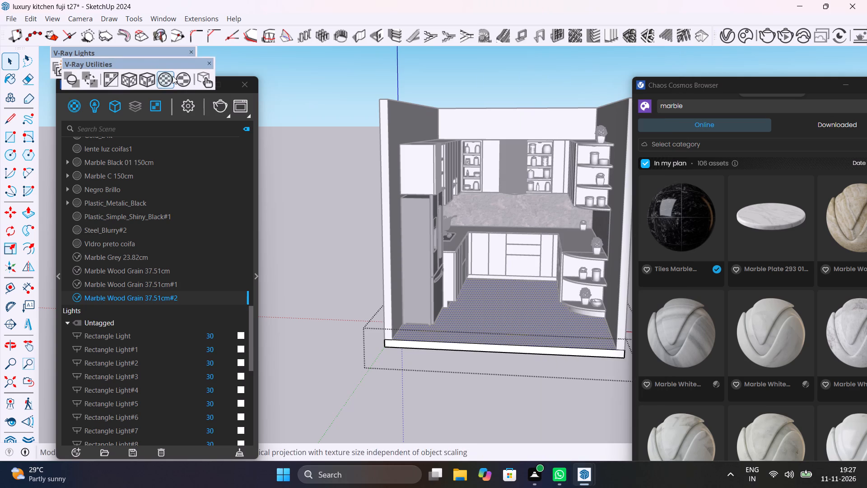
pyautogui.moveTo(152, 61); pyautogui.dragTo(471, 31)
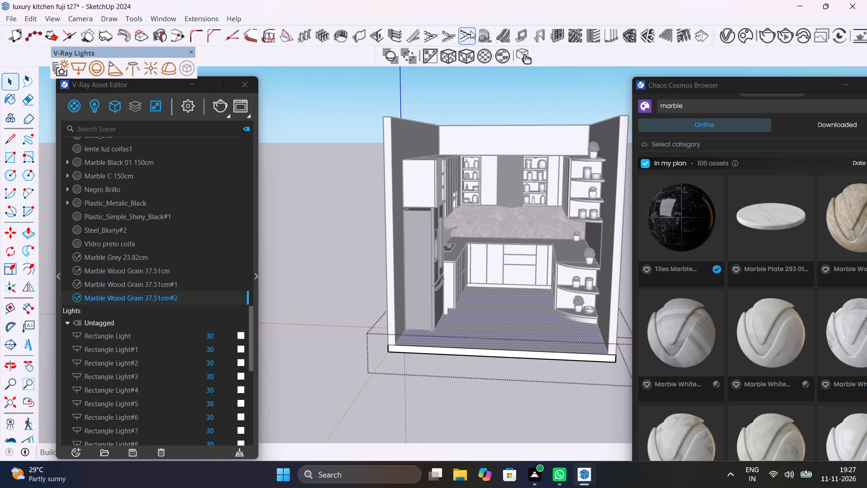
# Apply the fit version of V-Ray's tri-planar texture projection to the floor face and exit the floor group.
pyautogui.click(466, 58)
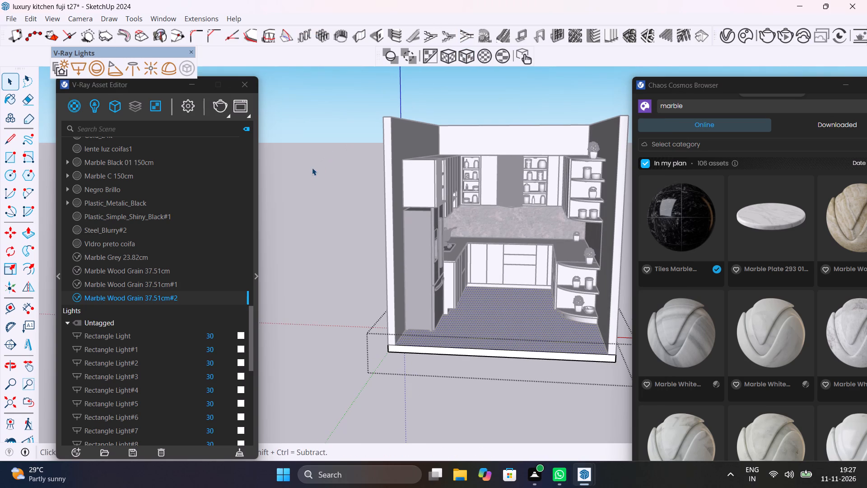
pyautogui.click(307, 195)
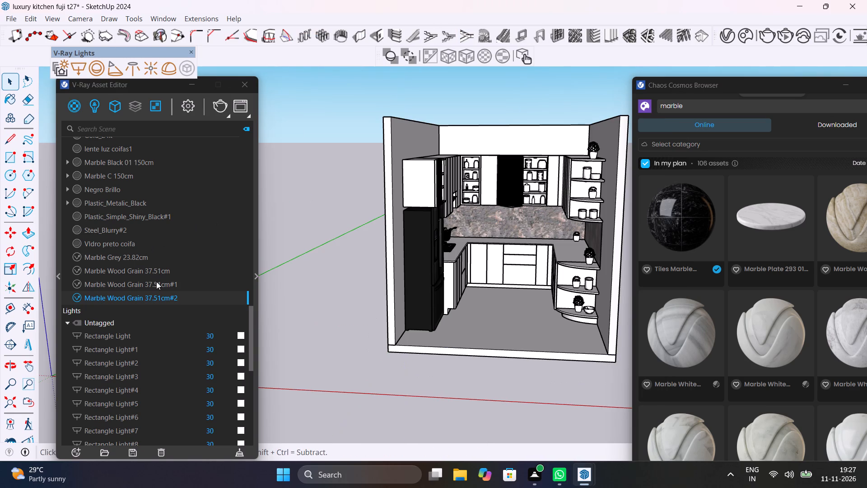
# Delete the duplicate Marble Wood Grain 37.51cm#1 material from the scene.
pyautogui.click(156, 282)
pyautogui.rightClick(156, 282)
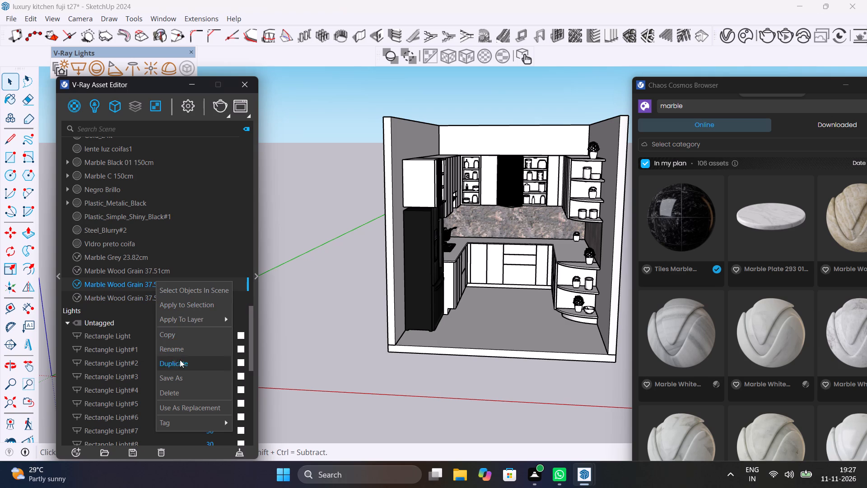
pyautogui.click(179, 390)
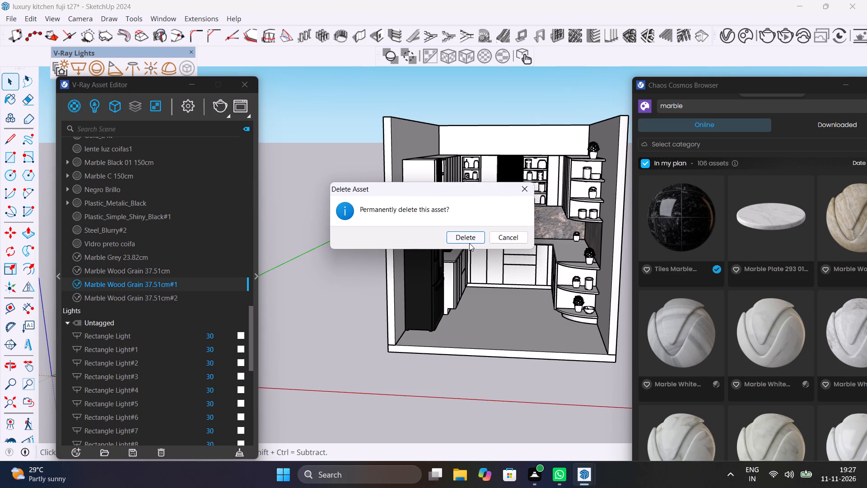
pyautogui.click(469, 243)
pyautogui.click(345, 317)
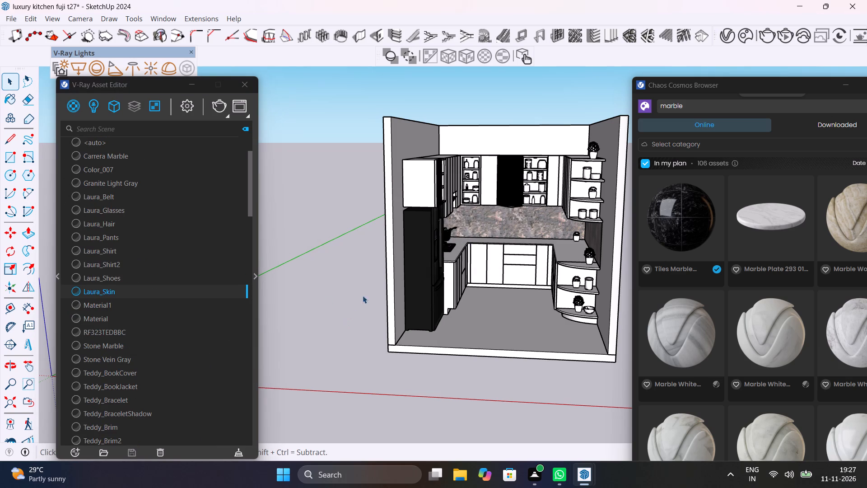
# Run a V-Ray test render from a raised view into the kitchen, inspect the floor material, and stop and close the render.
pyautogui.scroll(7, 501, 371)
pyautogui.moveTo(519, 311); pyautogui.dragTo(480, 362, button='middle')
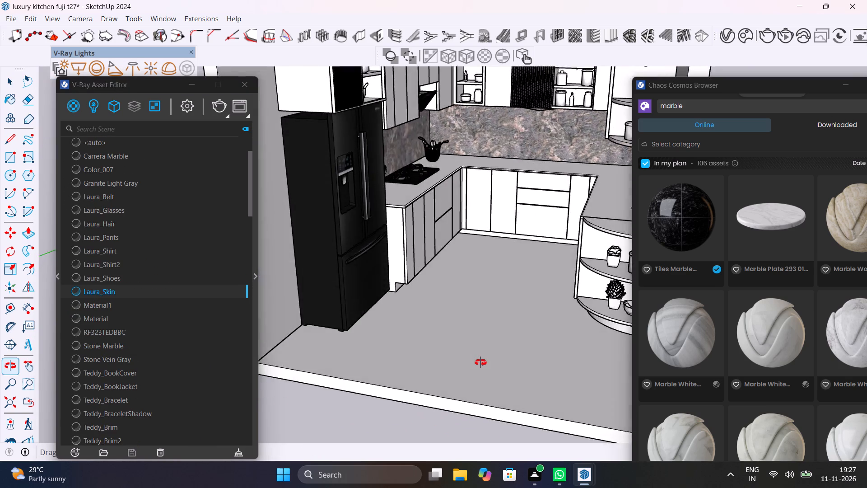
pyautogui.moveTo(480, 362); pyautogui.dragTo(524, 404, button='middle')
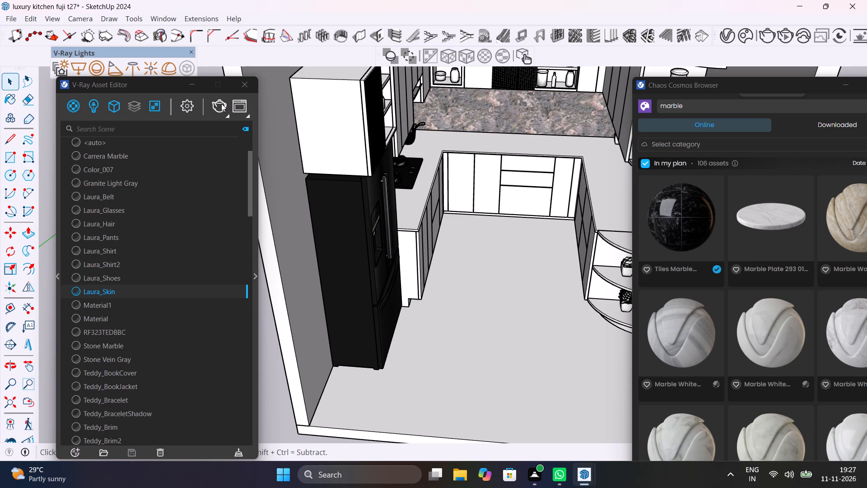
pyautogui.click(221, 103)
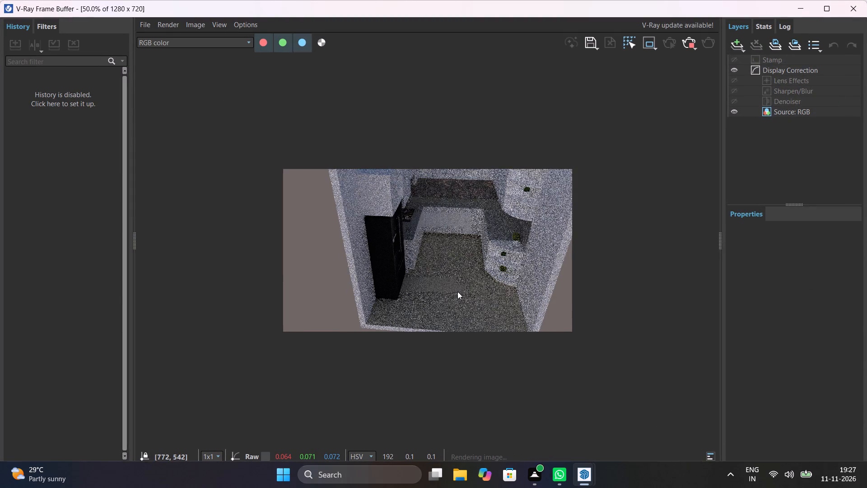
pyautogui.scroll(1, 457, 291)
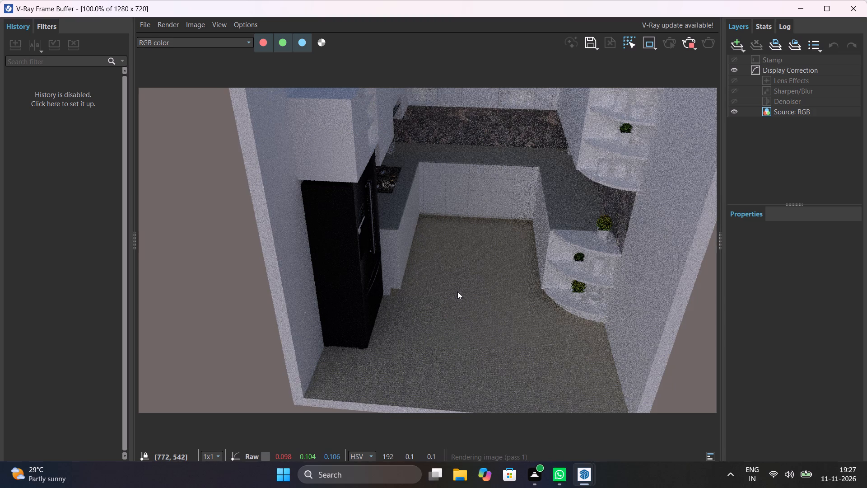
pyautogui.scroll(1, 457, 291)
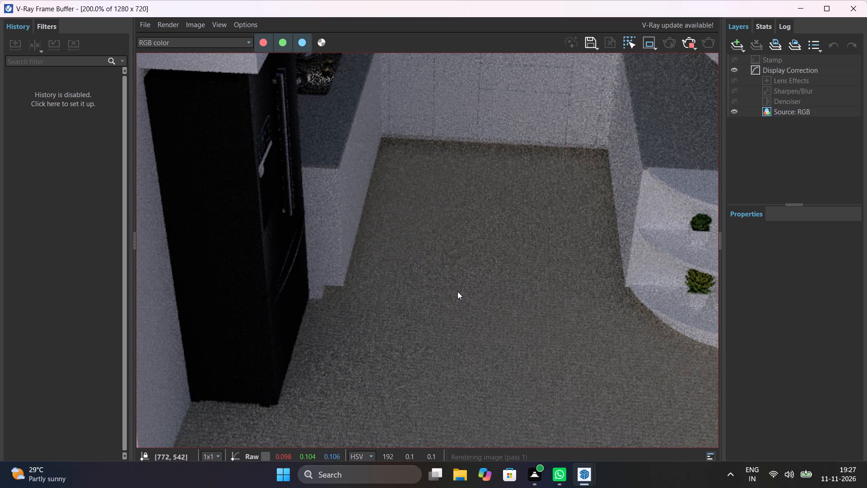
pyautogui.scroll(-1, 457, 291)
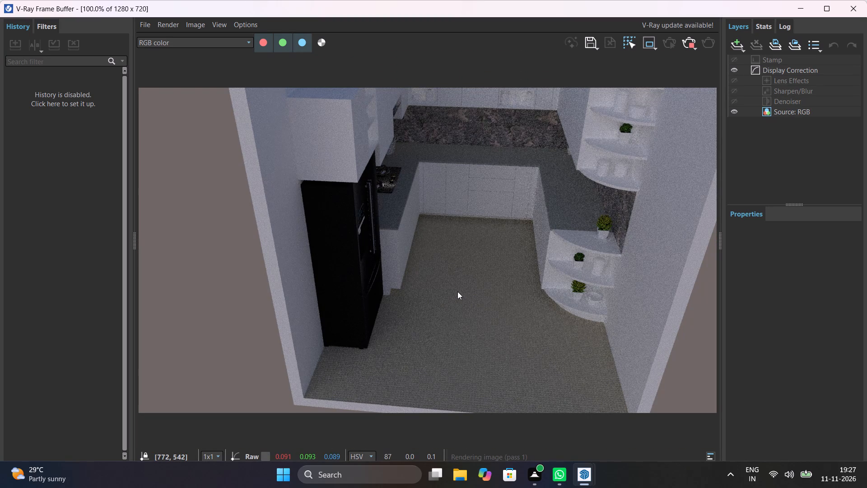
pyautogui.scroll(-1, 457, 291)
pyautogui.moveTo(462, 282); pyautogui.dragTo(466, 241, button='middle')
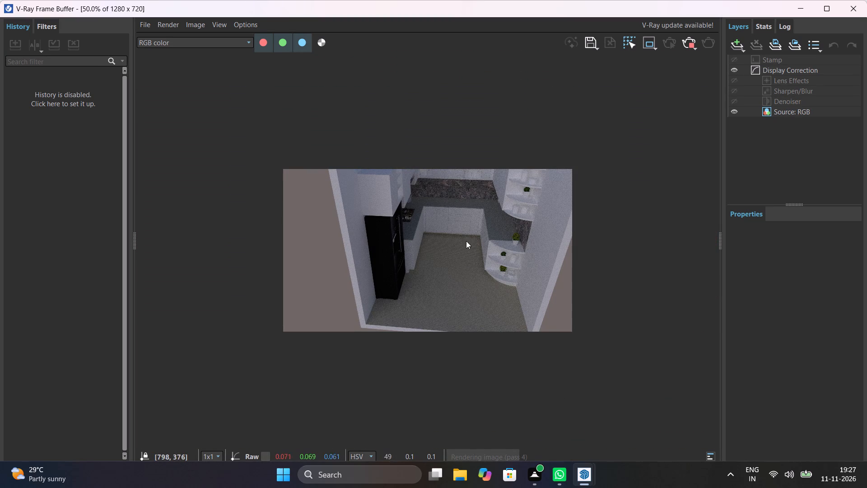
pyautogui.moveTo(466, 241); pyautogui.dragTo(469, 234, button='middle')
pyautogui.scroll(1, 491, 234)
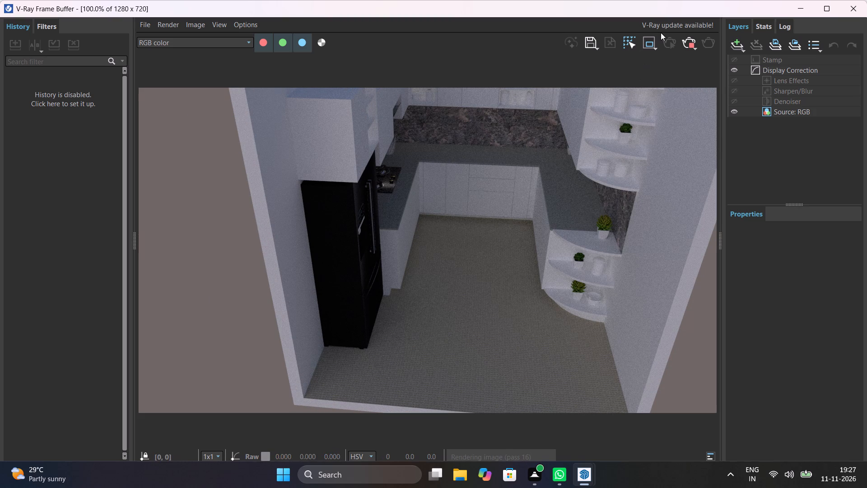
pyautogui.click(685, 42)
pyautogui.click(850, 12)
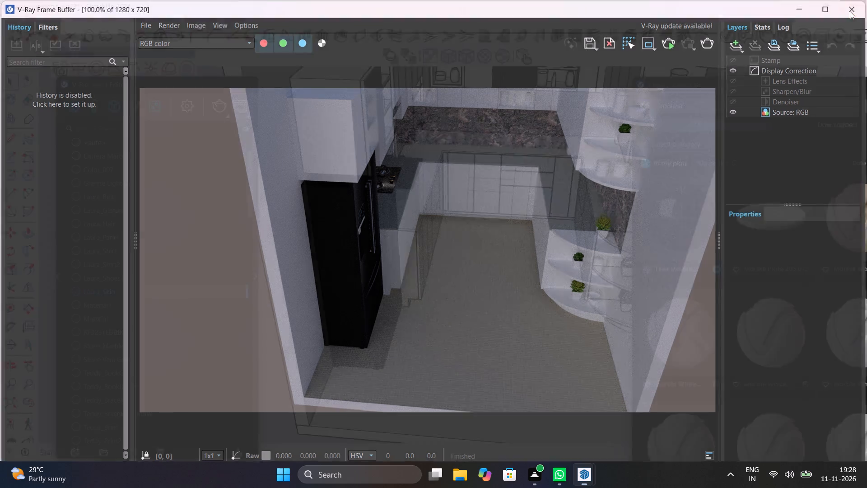
# Render the whole kitchen from a lower front view to check the materials, and stop and close the render.
pyautogui.scroll(-2, 532, 224)
pyautogui.moveTo(532, 224); pyautogui.dragTo(525, 231, button='middle')
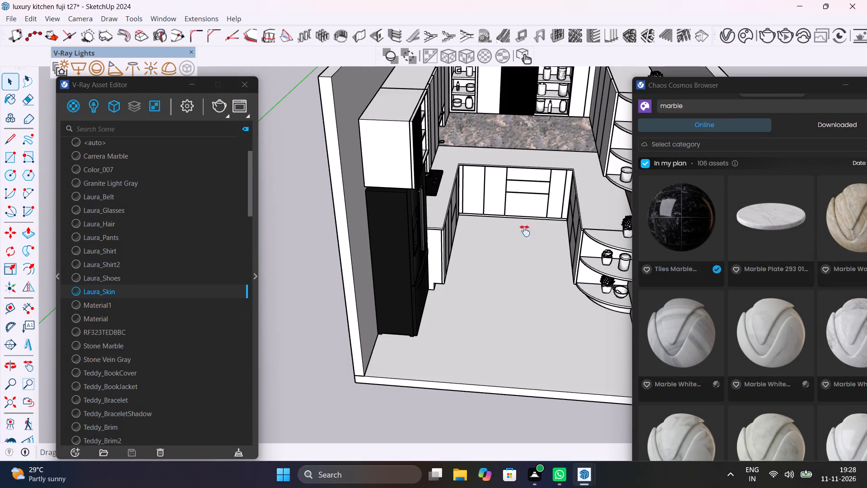
pyautogui.moveTo(525, 231); pyautogui.dragTo(491, 195, button='middle')
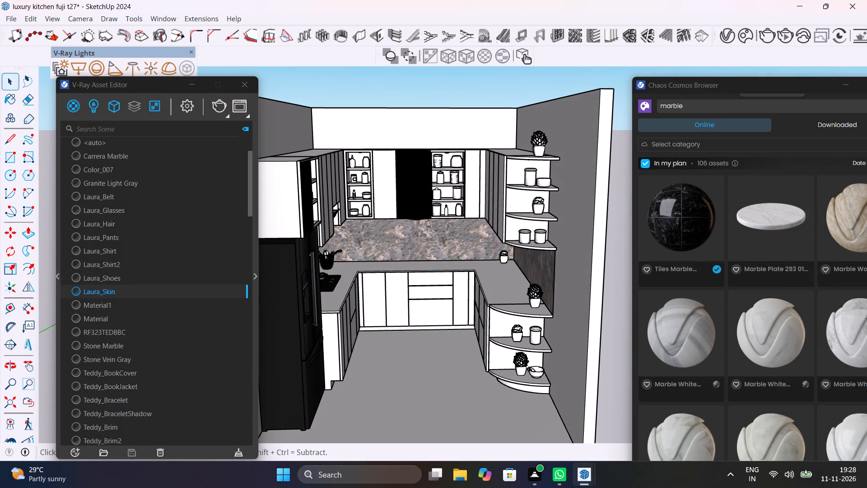
pyautogui.click(219, 105)
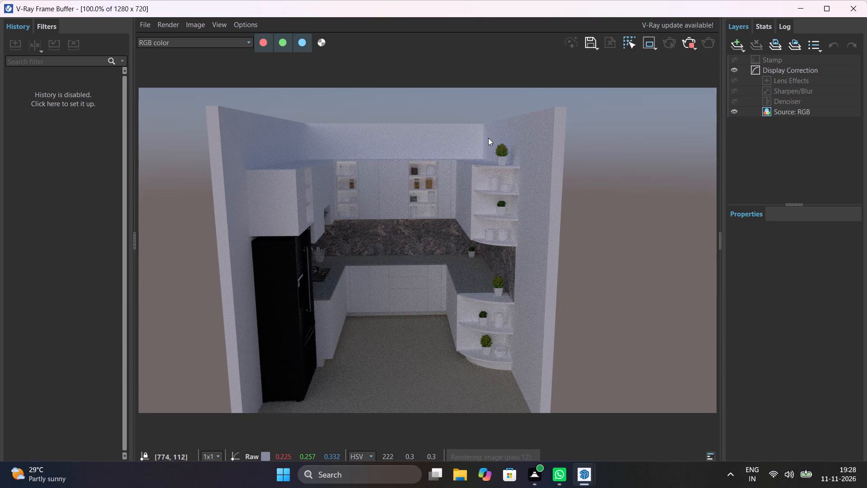
pyautogui.click(690, 42)
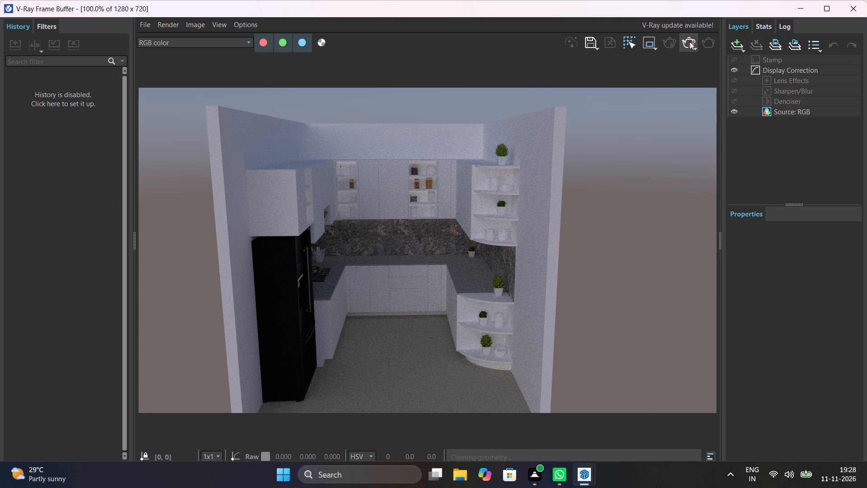
pyautogui.click(853, 9)
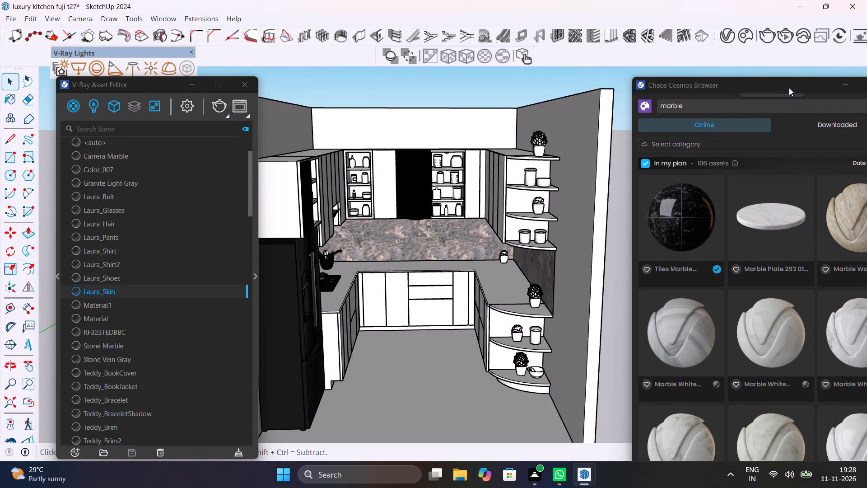
# Move the Chaos Cosmos browser fully into view to browse its marble materials.
pyautogui.moveTo(789, 87); pyautogui.dragTo(686, 85)
pyautogui.moveTo(776, 89); pyautogui.dragTo(659, 78)
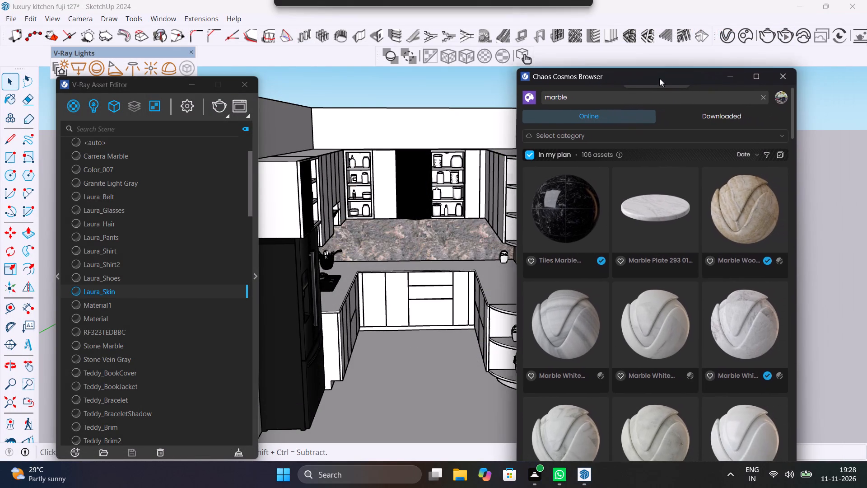
pyautogui.moveTo(659, 78); pyautogui.dragTo(656, 69)
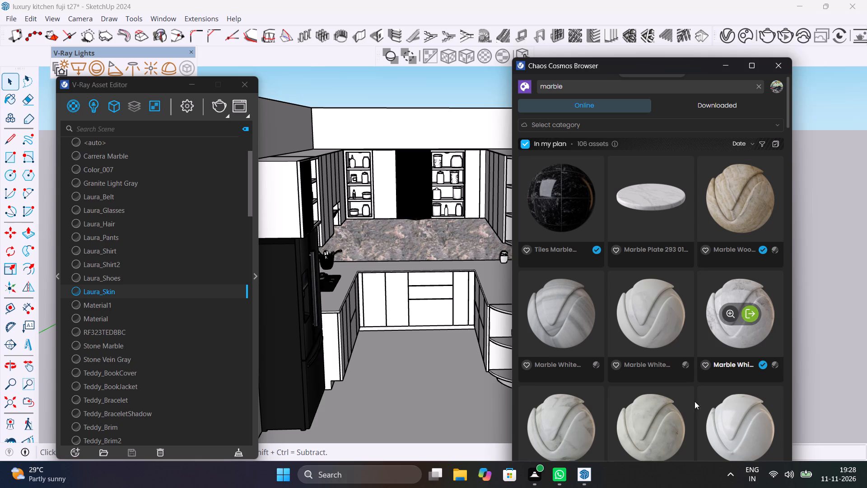